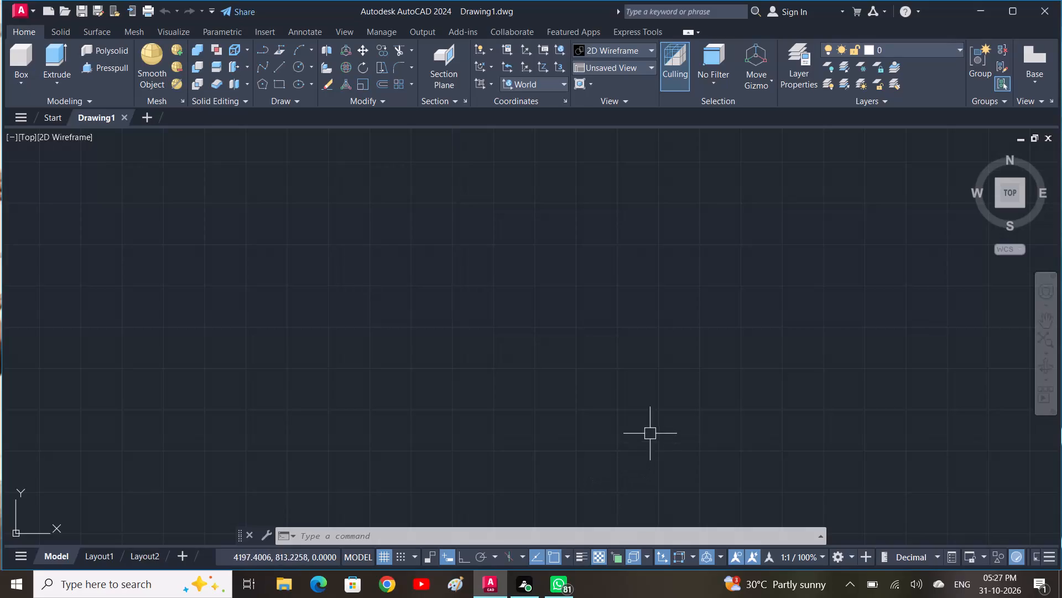
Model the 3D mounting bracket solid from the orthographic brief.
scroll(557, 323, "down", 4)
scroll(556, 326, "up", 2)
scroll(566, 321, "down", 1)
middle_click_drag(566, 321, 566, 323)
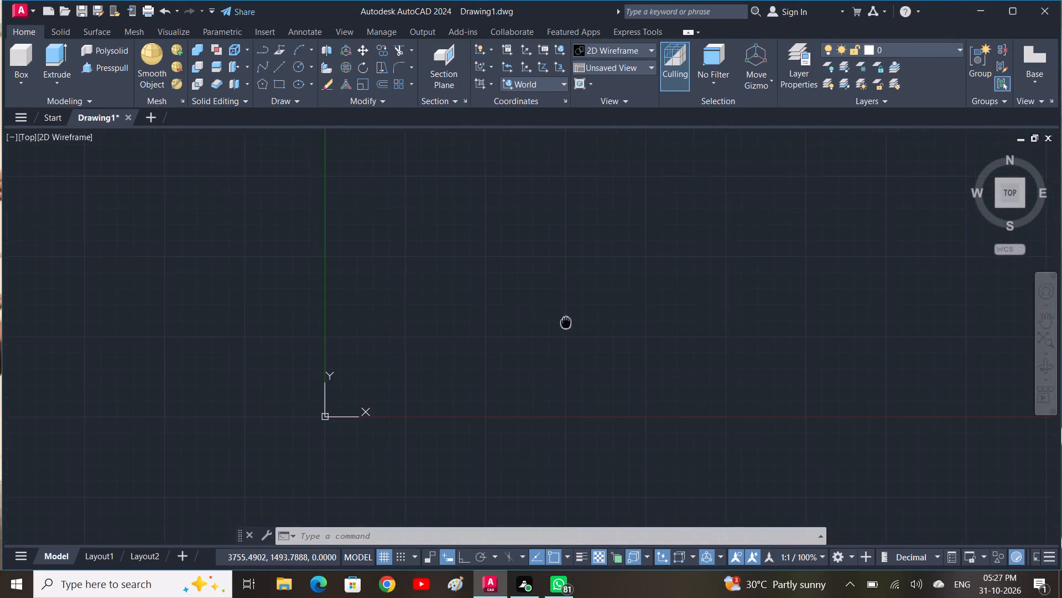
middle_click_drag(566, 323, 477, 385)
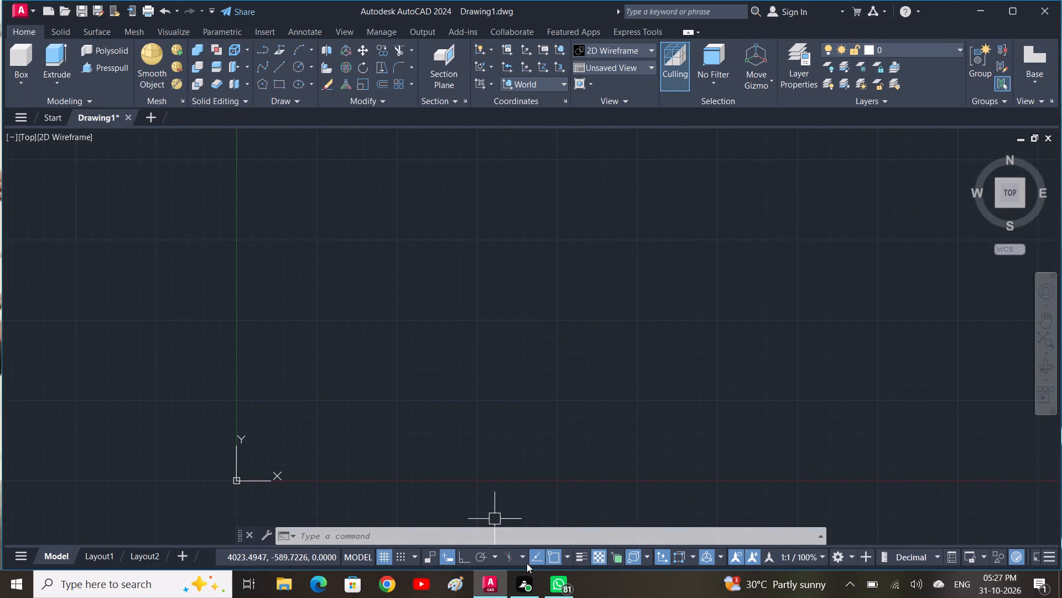
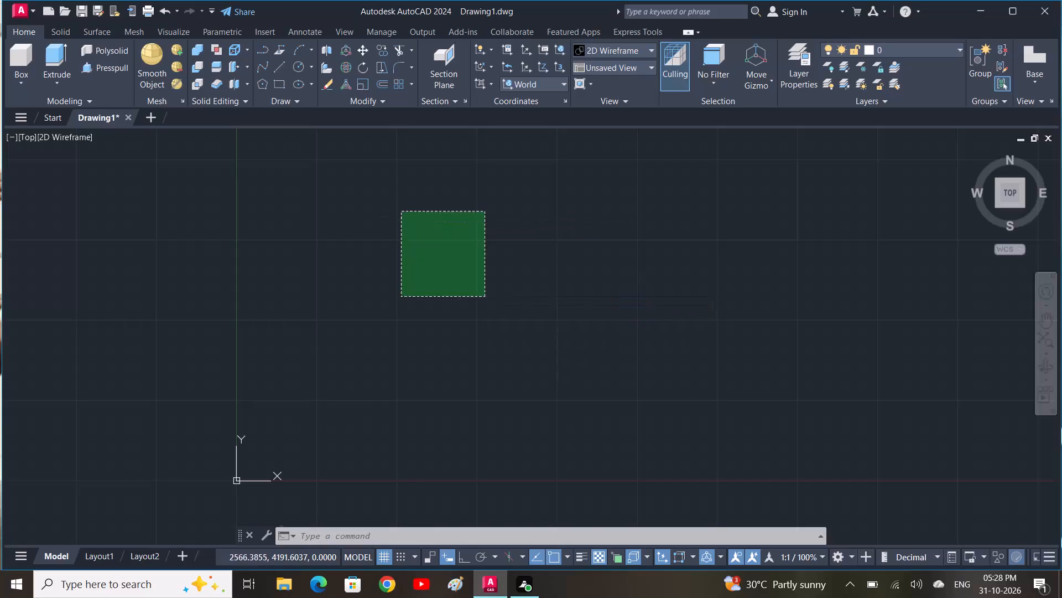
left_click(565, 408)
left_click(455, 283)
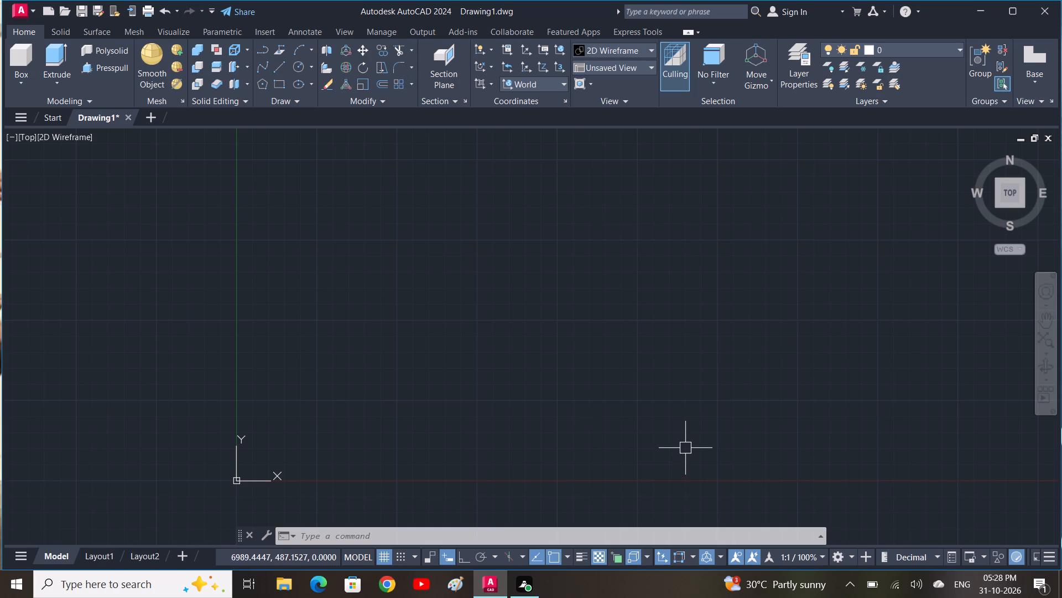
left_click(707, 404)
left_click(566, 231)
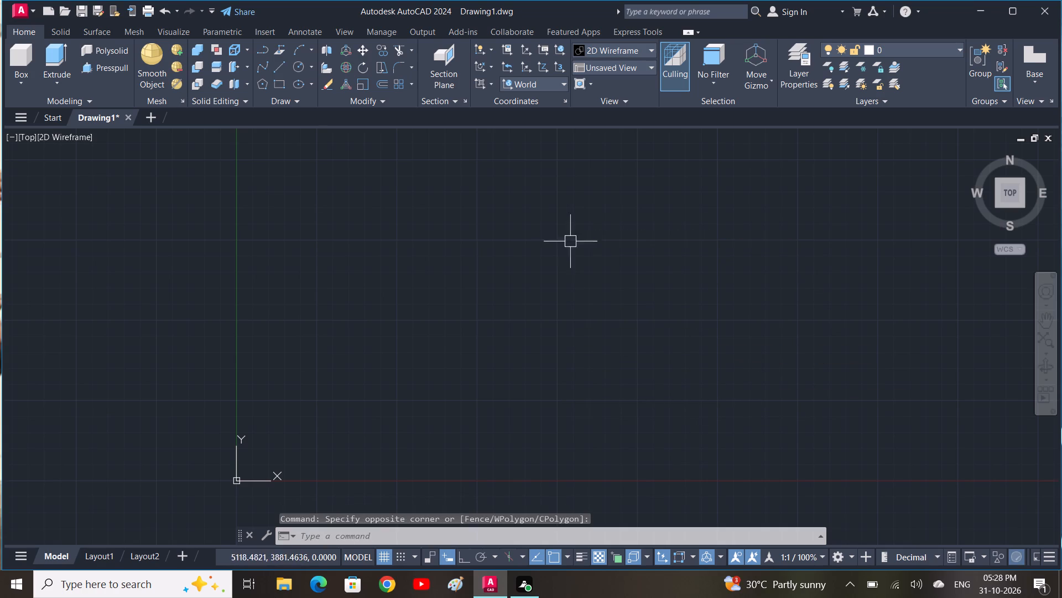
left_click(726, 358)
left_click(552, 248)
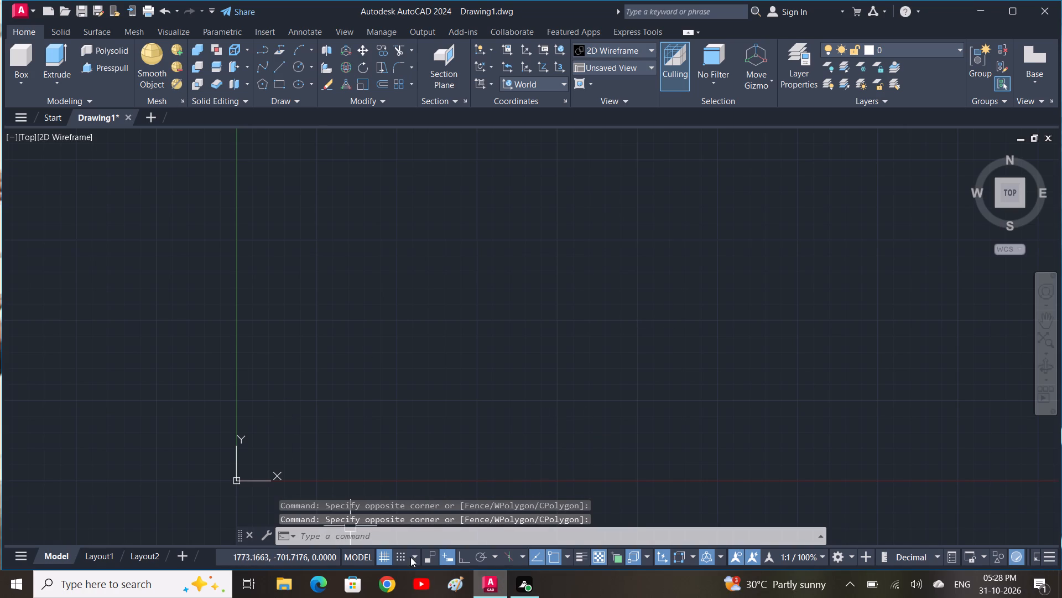
Open the 3D DAI image from the Downloads folder in Photos, maximize it and examine the mounting bracket drawing.
left_click(280, 589)
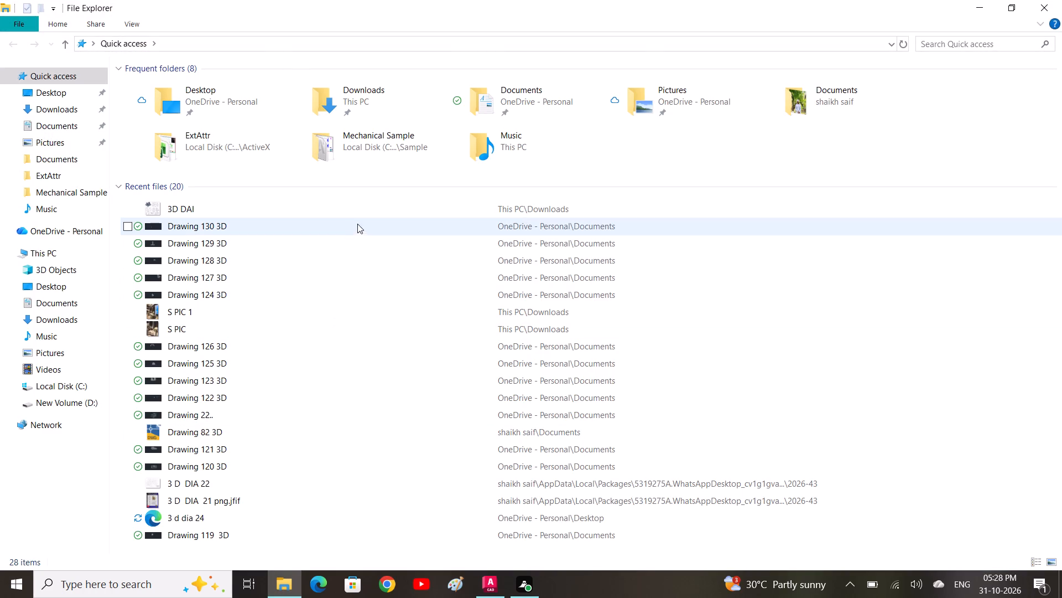
left_click(358, 214)
right_click(358, 214)
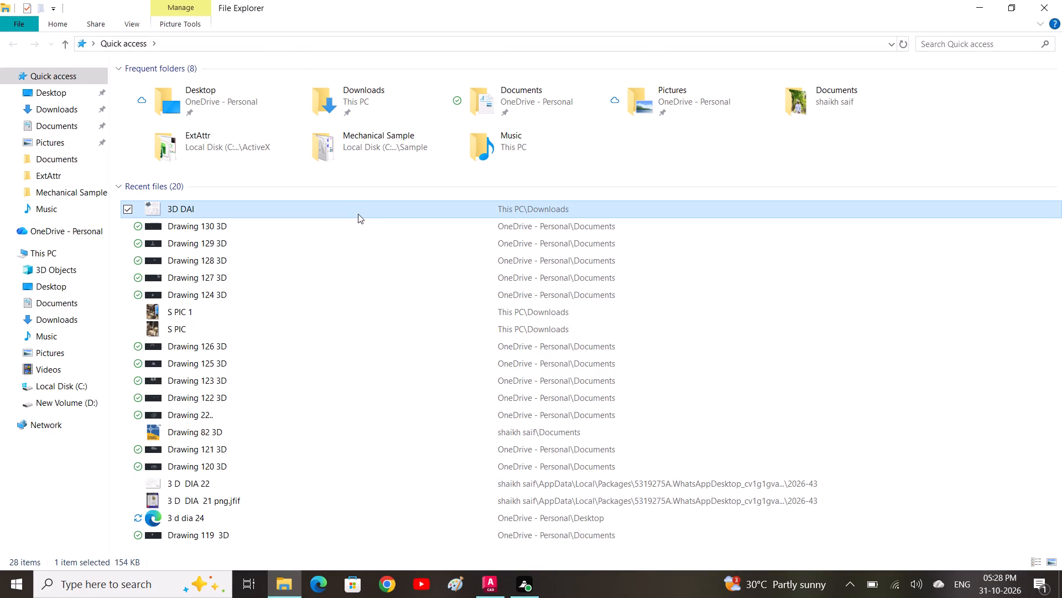
left_click(290, 185)
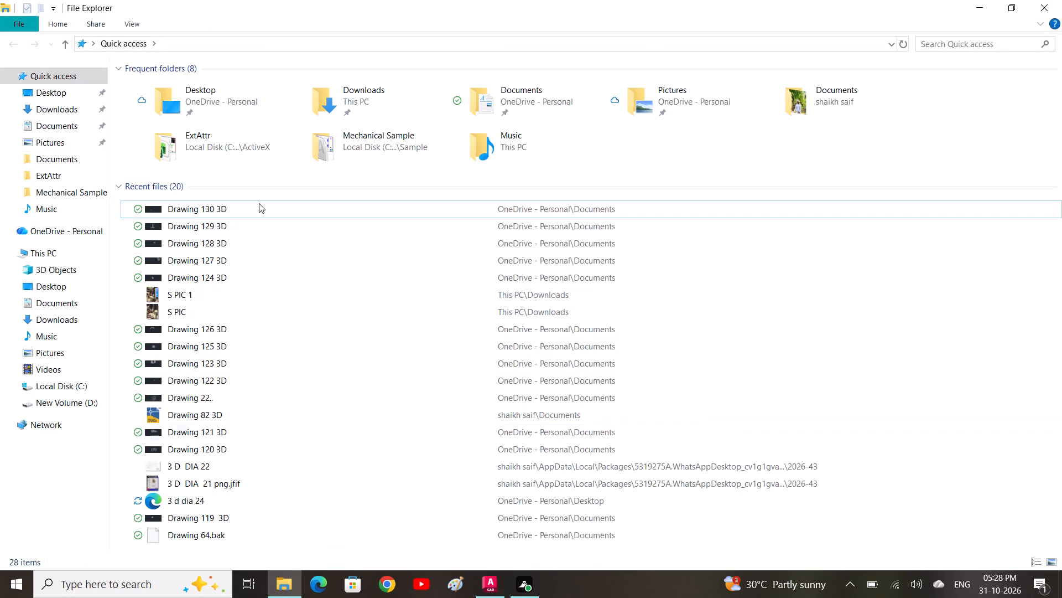
left_click(73, 92)
left_click(75, 80)
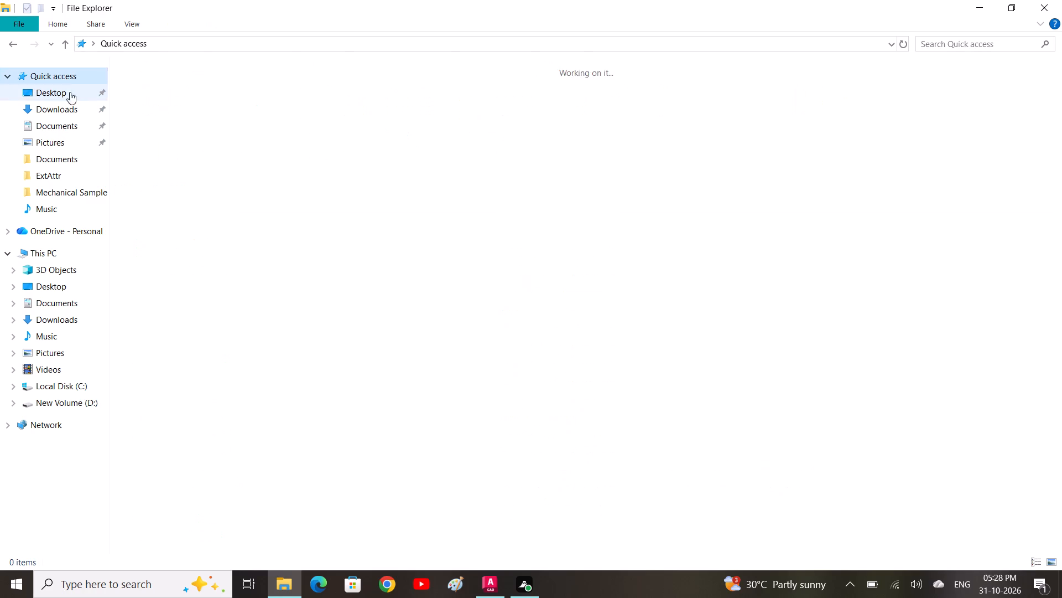
left_click(66, 112)
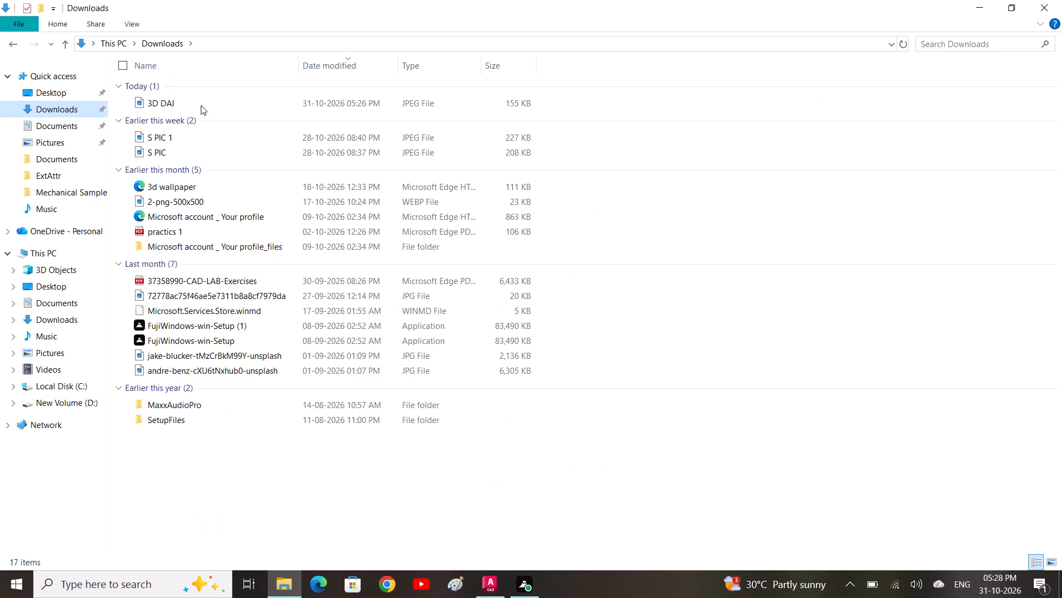
left_click(202, 102)
right_click(202, 102)
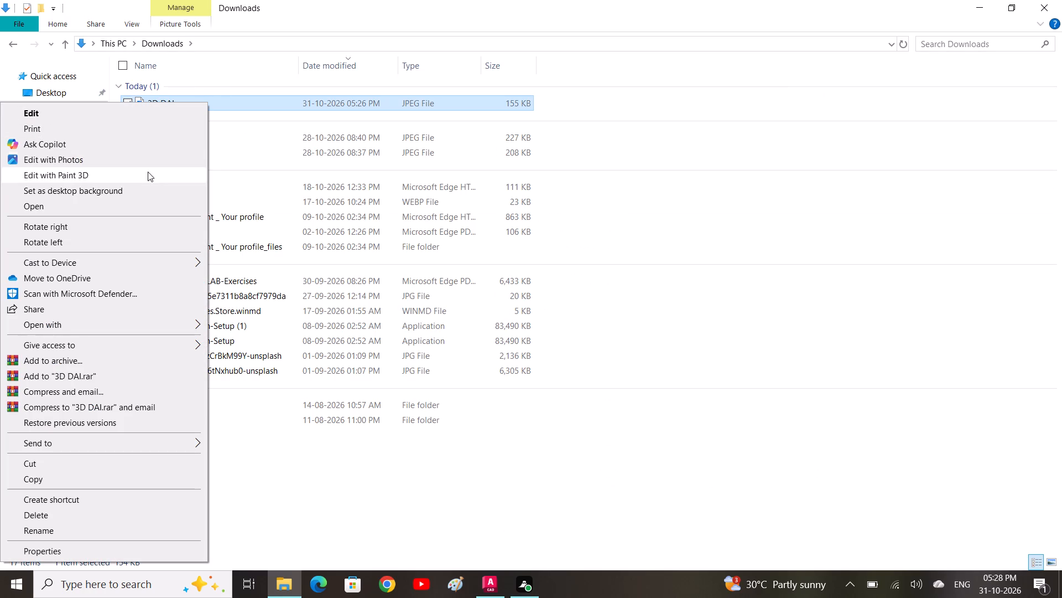
left_click(143, 162)
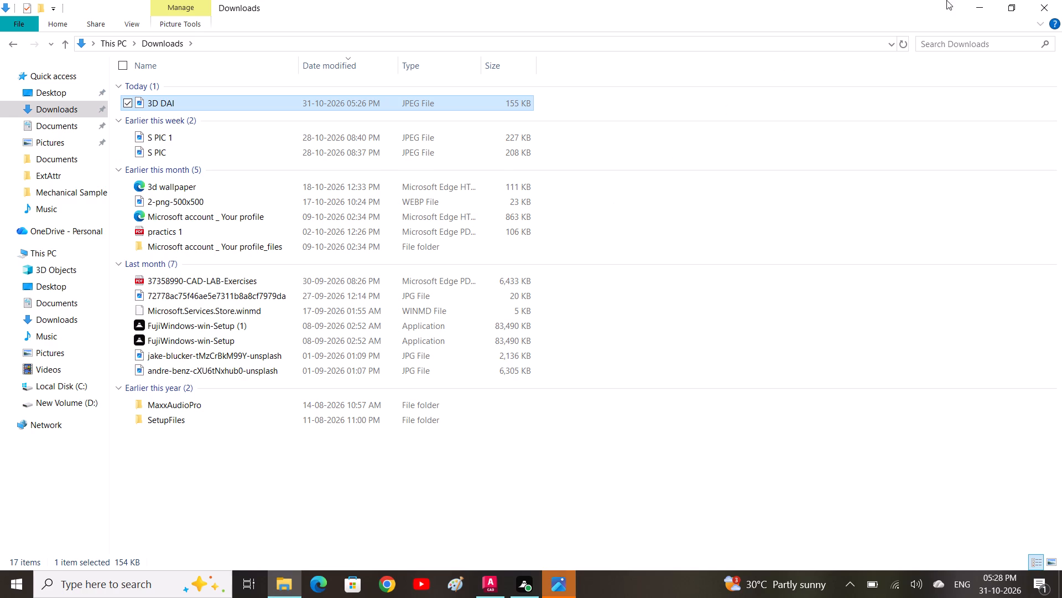
left_click(1045, 8)
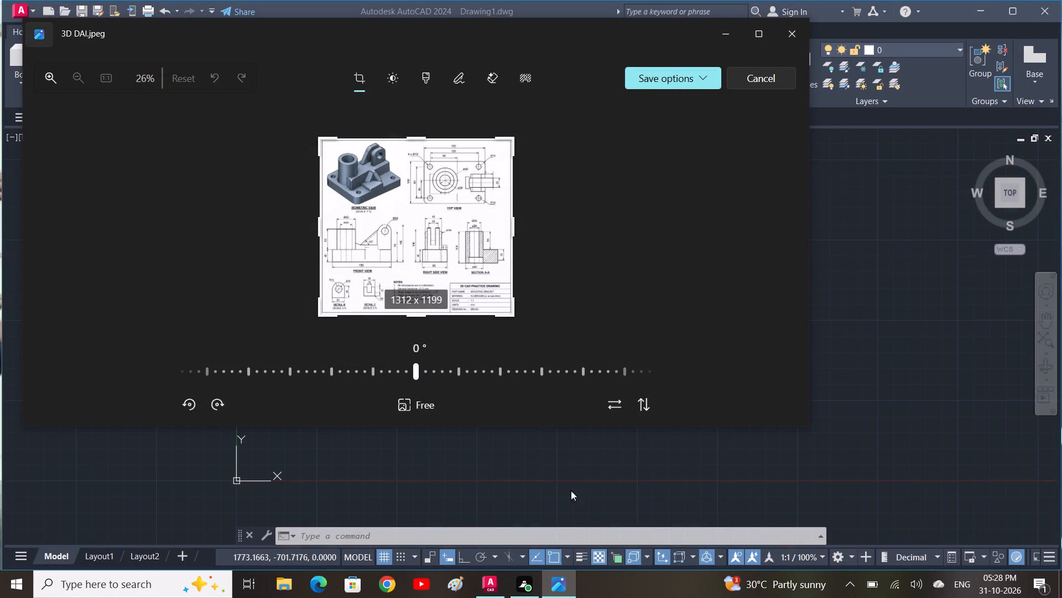
left_click(761, 35)
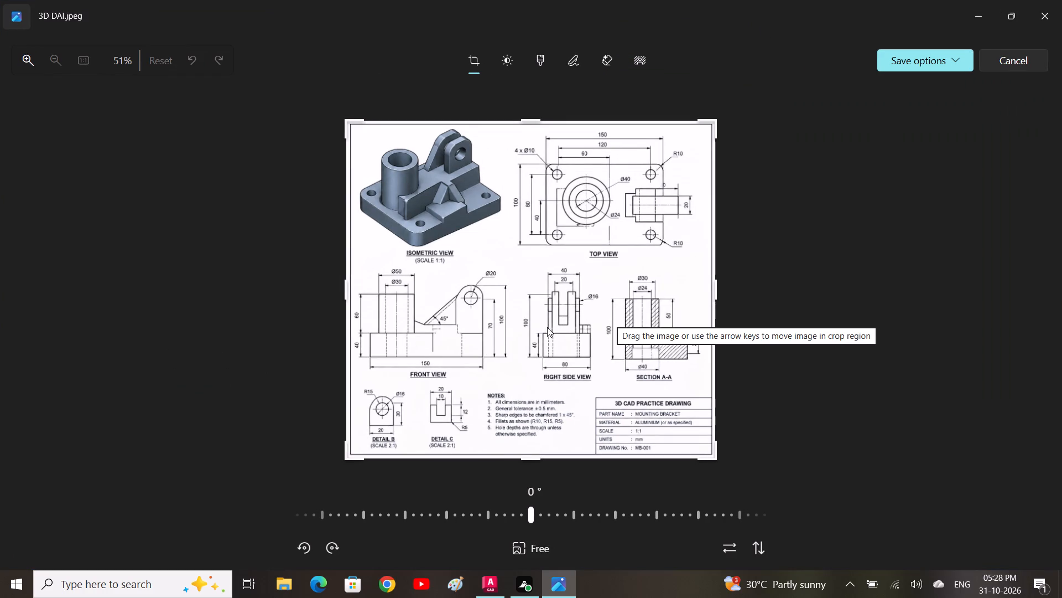
scroll(463, 283, "up", 2)
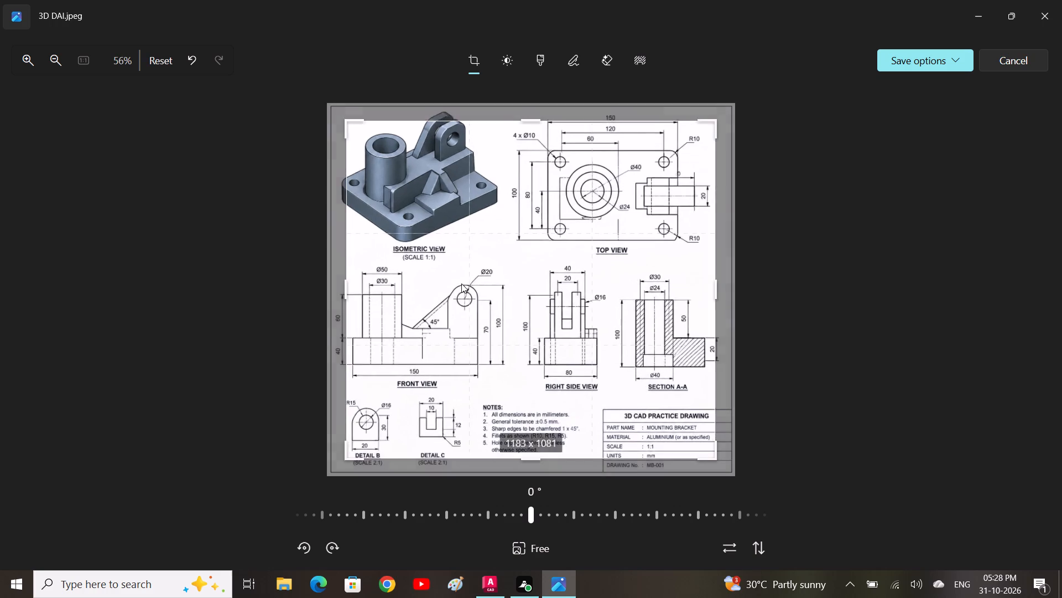
scroll(461, 283, "up", 1)
scroll(461, 283, "down", 7)
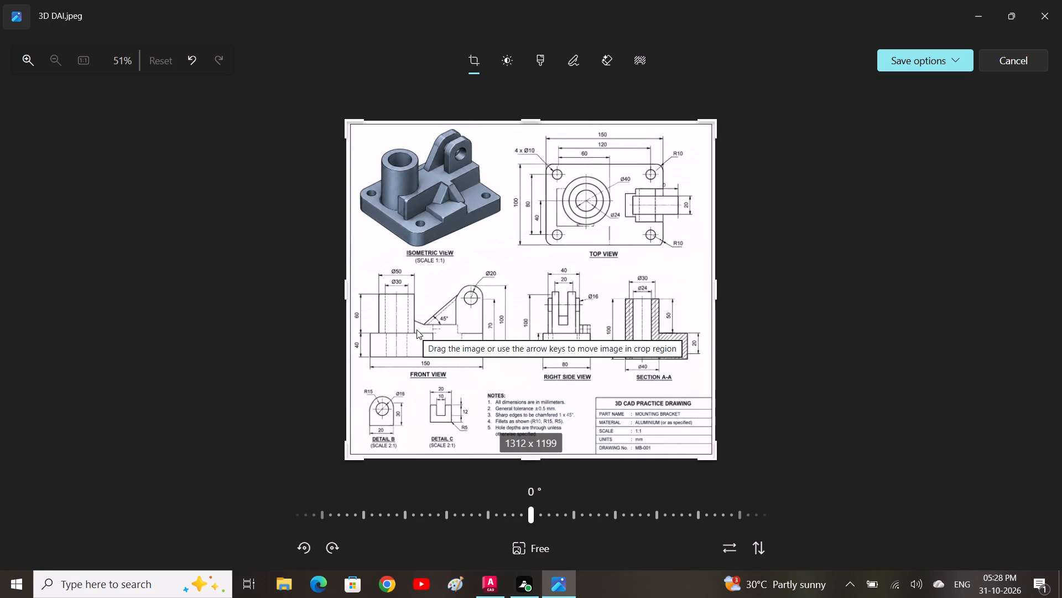
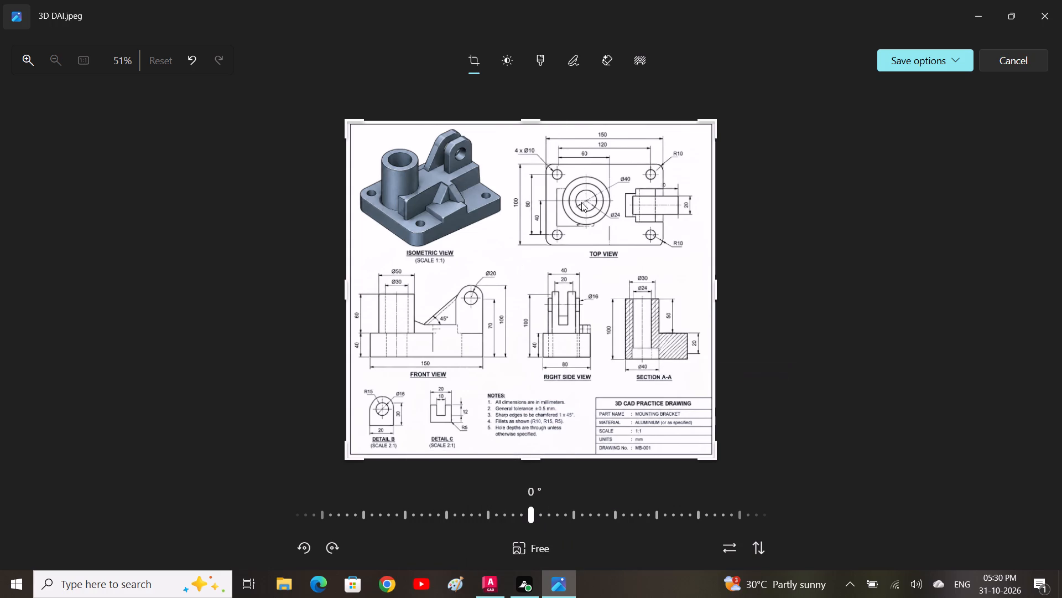
Examine the top view of the mounting bracket in the reference image, including its plate, hole and boss dimensions.
scroll(581, 202, "up", 4)
middle_click_drag(581, 204, 468, 368)
scroll(586, 271, "up", 5)
middle_click_drag(545, 318, 465, 439)
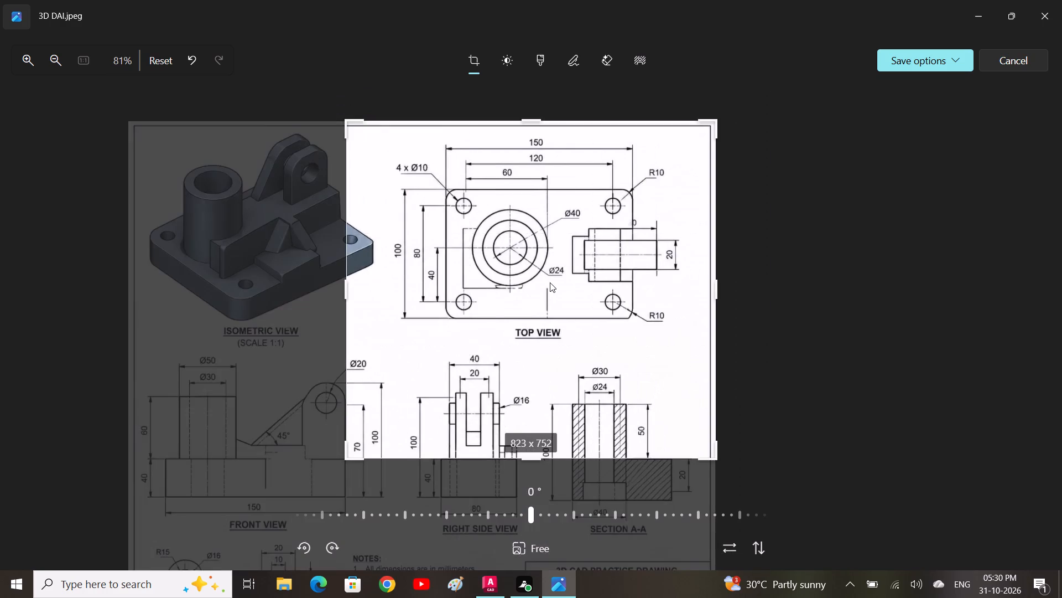
scroll(551, 278, "up", 1)
middle_click_drag(553, 278, 554, 307)
scroll(568, 261, "up", 2)
middle_click_drag(569, 259, 569, 321)
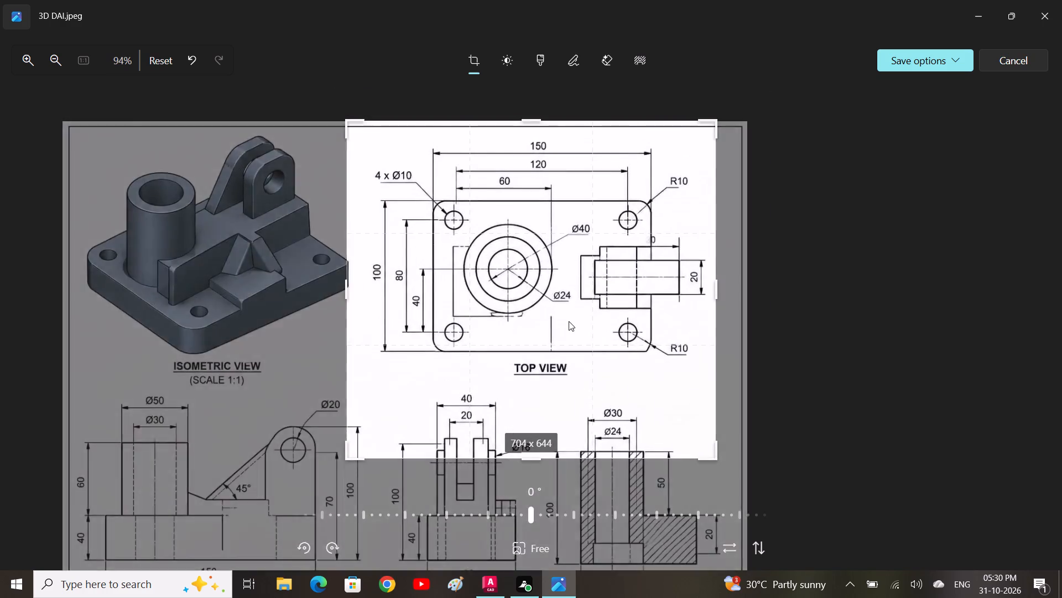
scroll(568, 306, "up", 2)
middle_click_drag(568, 305, 581, 331)
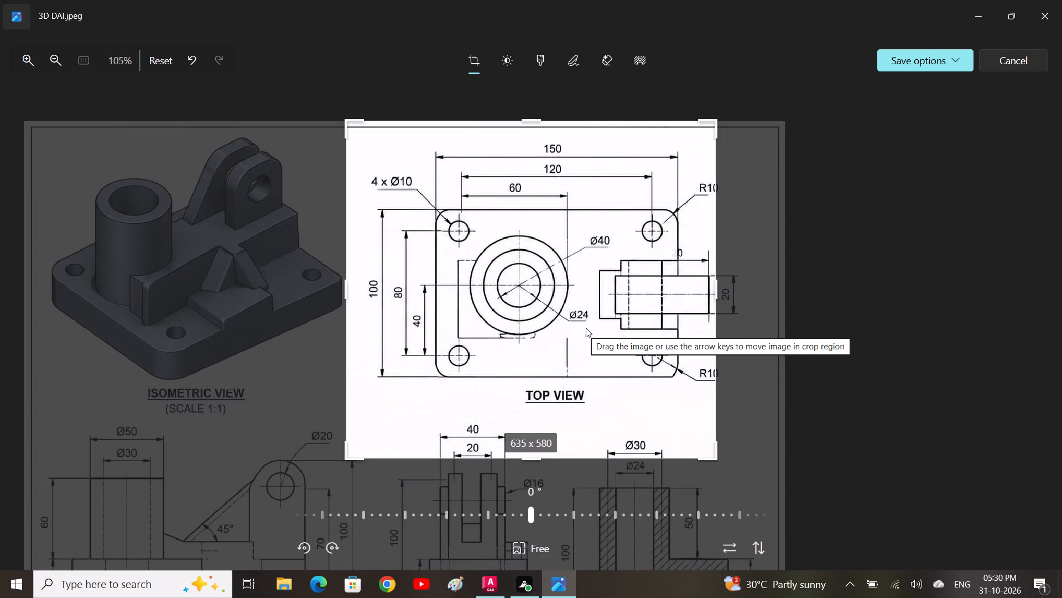
scroll(566, 316, "down", 1)
middle_click_drag(565, 314, 540, 334)
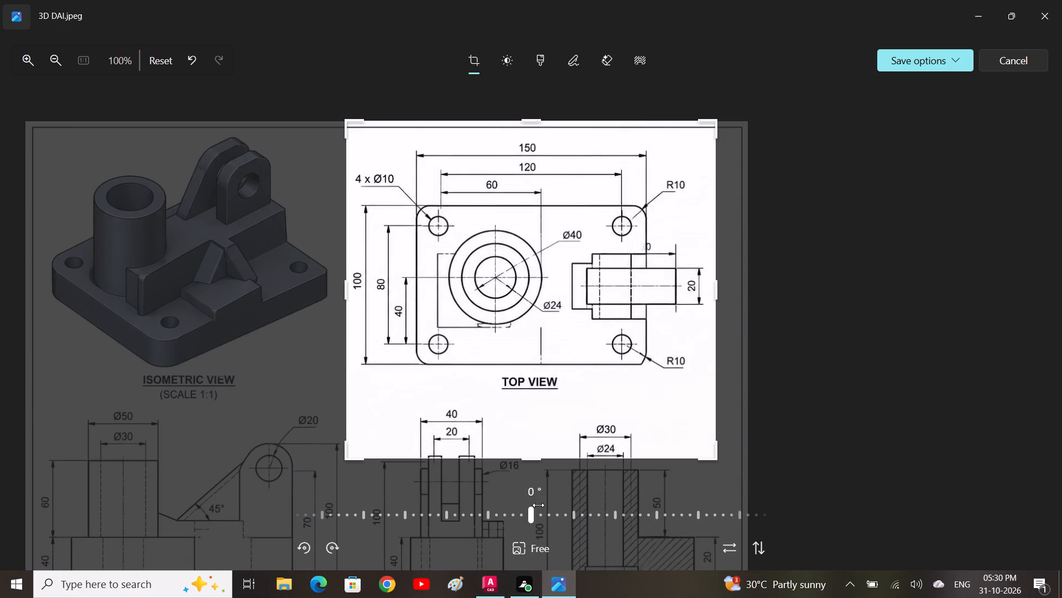
Switch to AutoCAD and draw a 150 by 100 rectangle for the base plate outline.
left_click(493, 587)
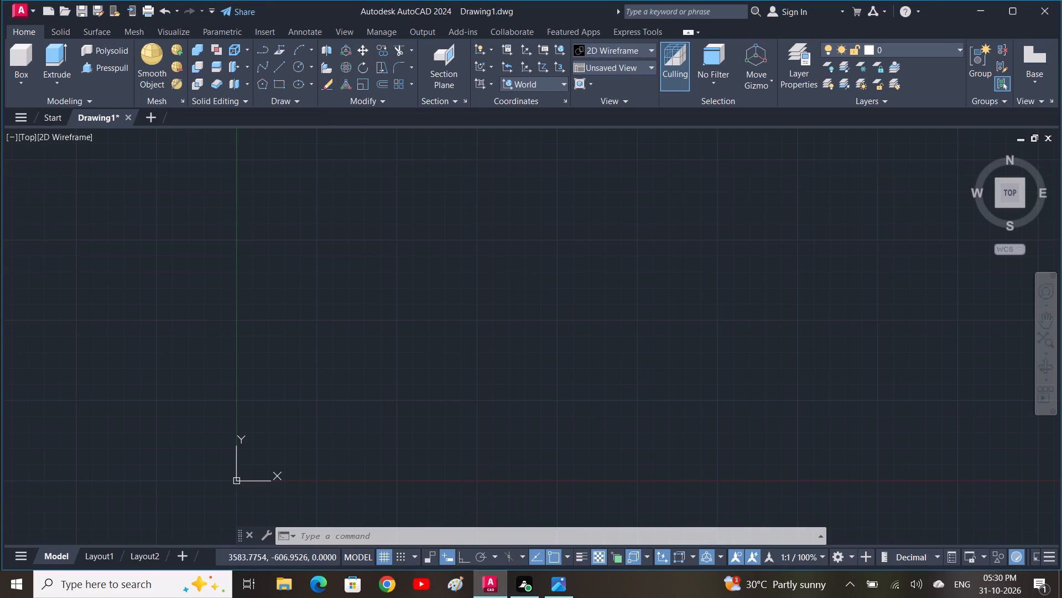
key("r")
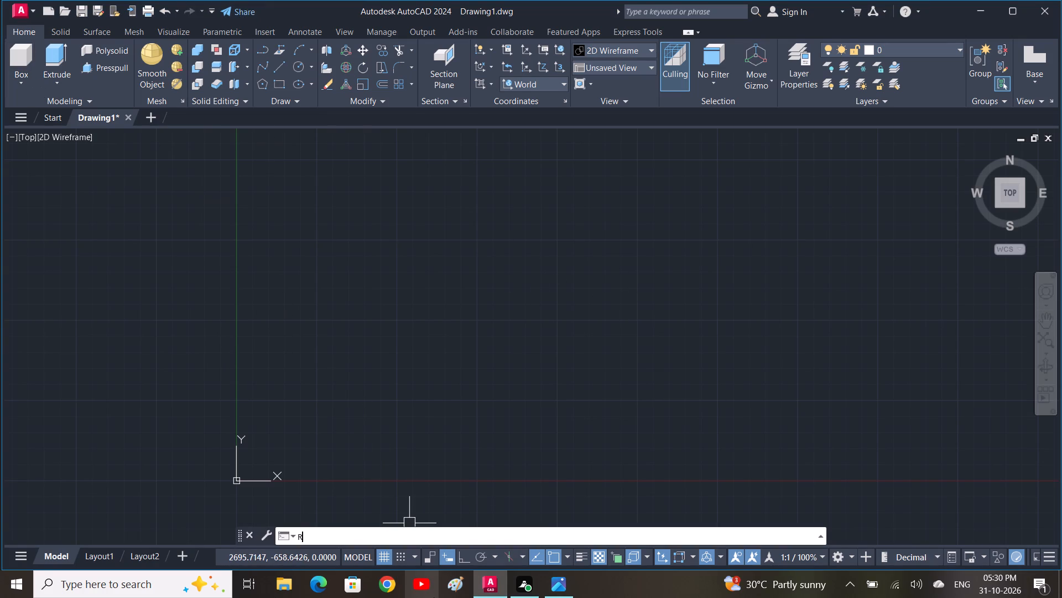
type("EC")
key("space")
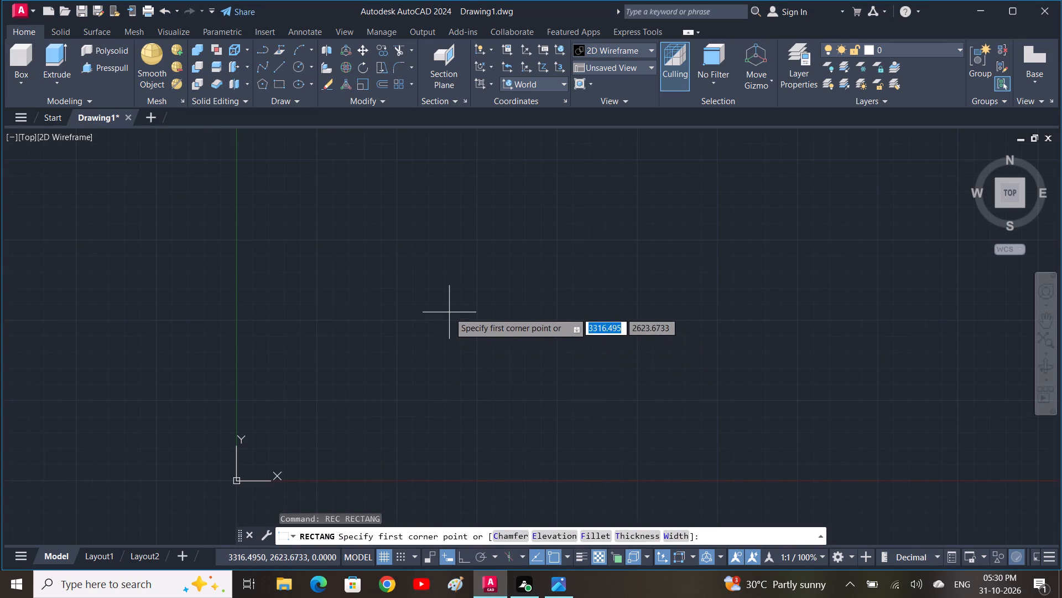
left_click(449, 312)
type("150")
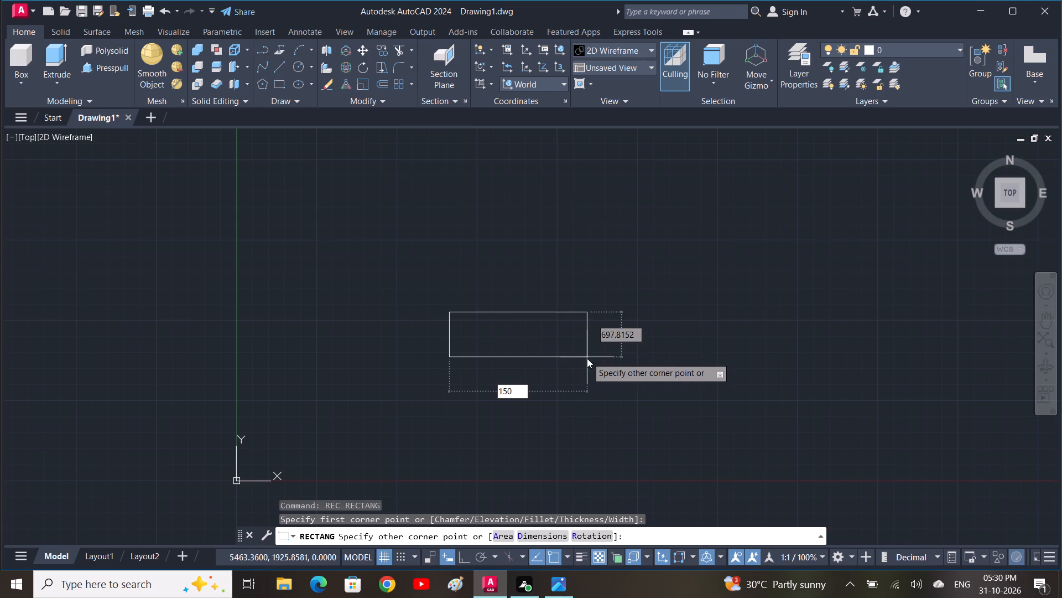
key("comma")
type("100")
key("space")
Fillet the upper-right corner of the plate rectangle with a radius of 10.
scroll(403, 324, "up", 3)
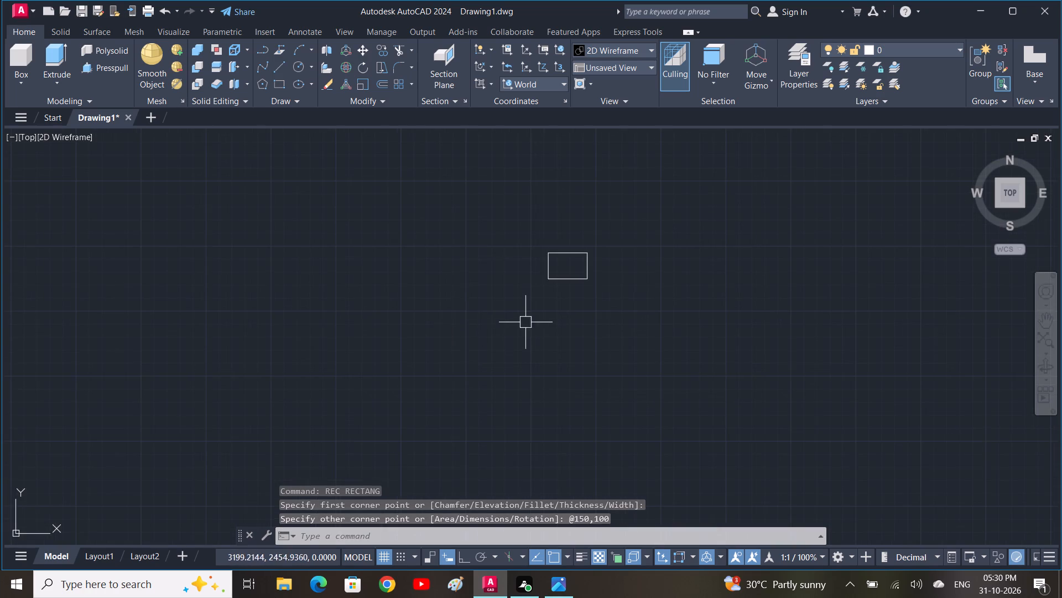
middle_click_drag(530, 321, 511, 349)
scroll(522, 327, "up", 2)
middle_click_drag(590, 298, 550, 373)
scroll(578, 323, "up", 1)
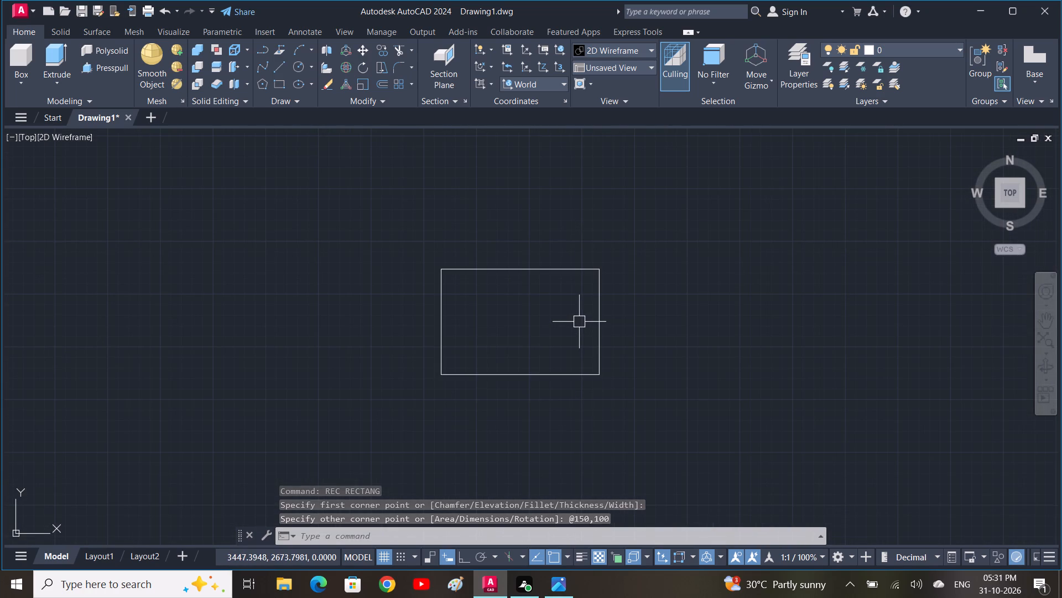
key("f")
key("space")
type("R")
key("space")
type("10")
key("space")
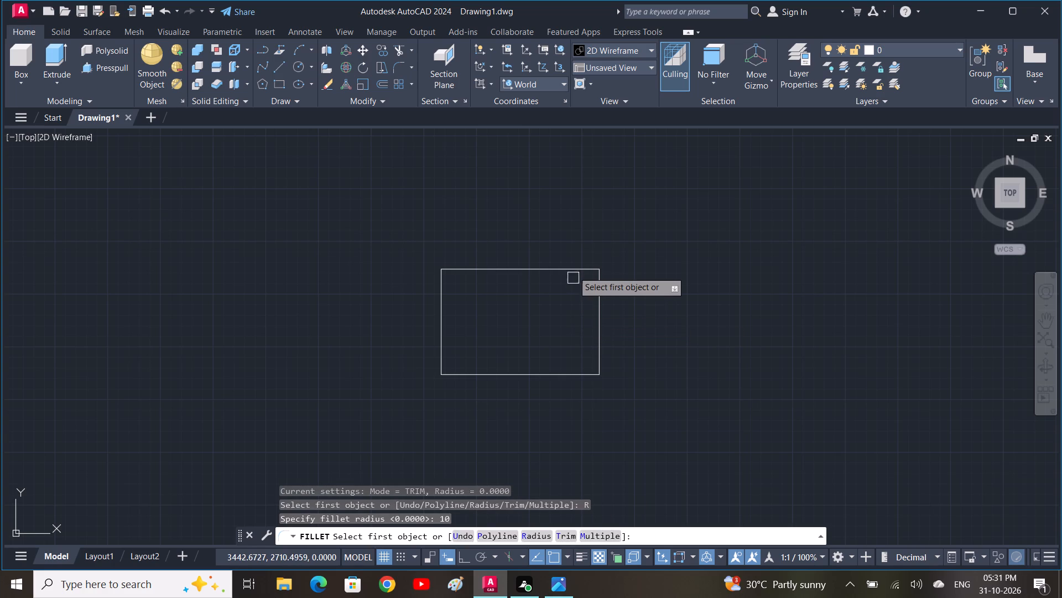
left_click(573, 268)
left_click(599, 289)
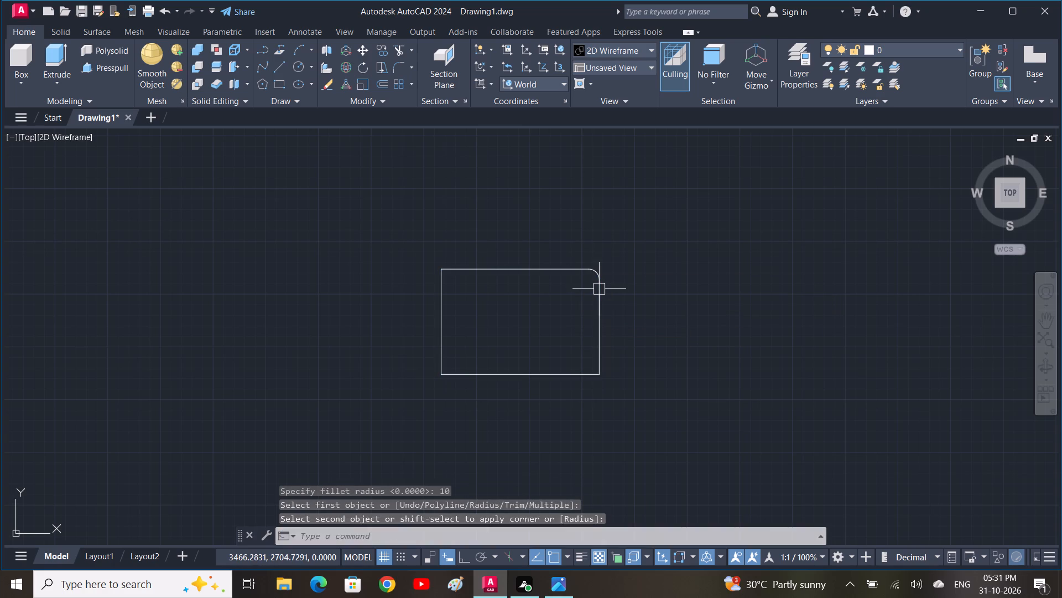
Fillet the remaining three corners of the plate rectangle with the same radius of 10.
key("space")
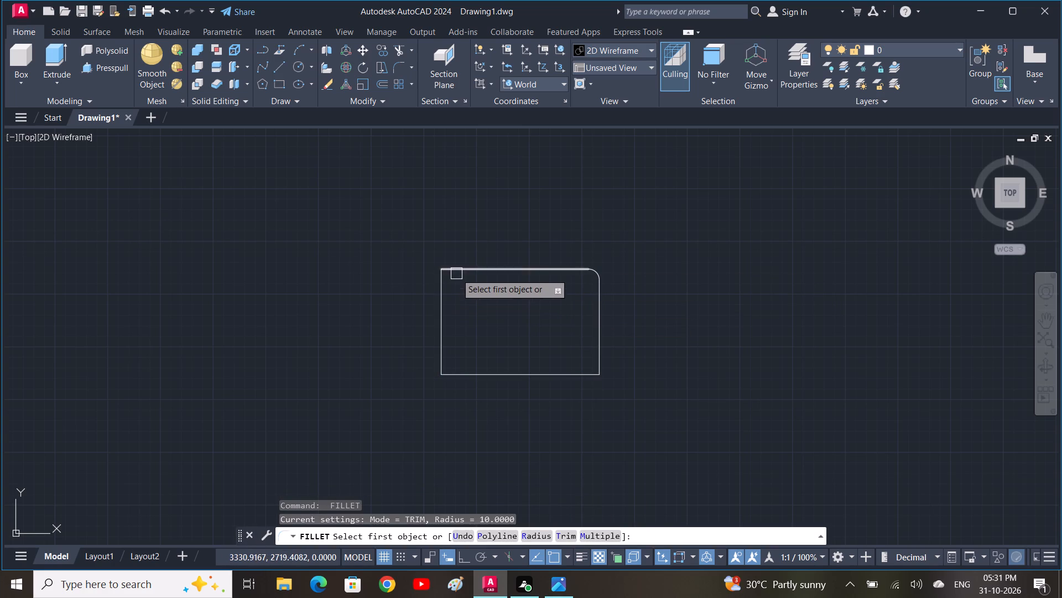
left_click(456, 274)
left_click(442, 289)
key("space")
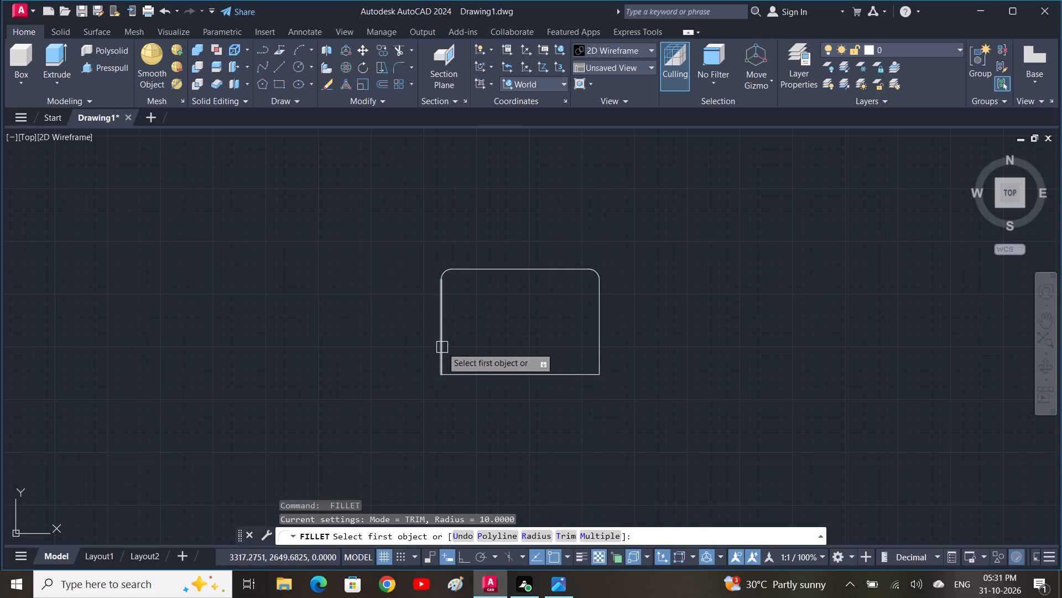
left_click(442, 347)
left_click(460, 377)
key("space")
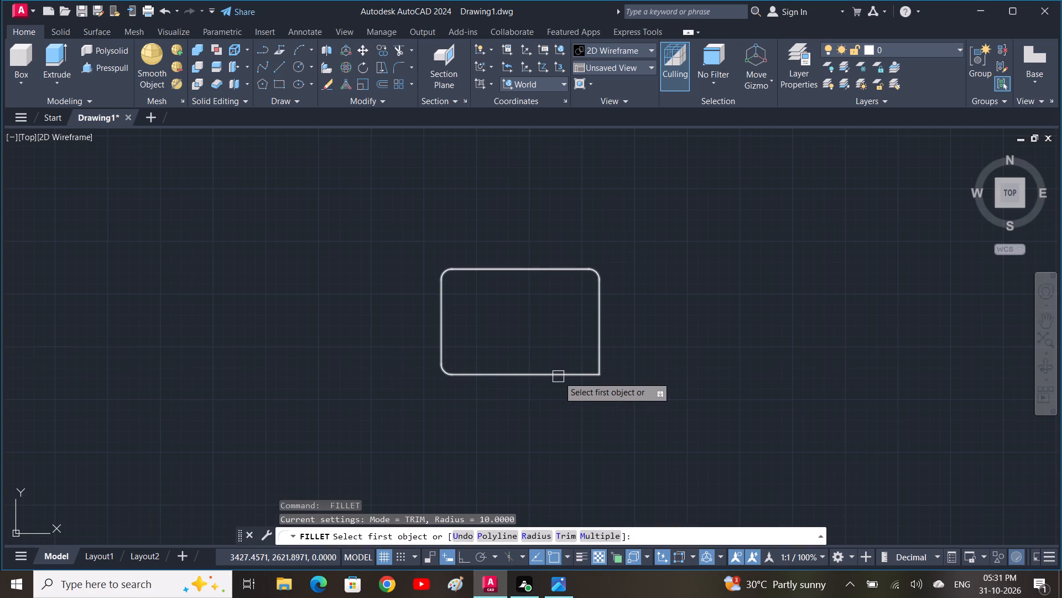
key("space")
left_click(565, 377)
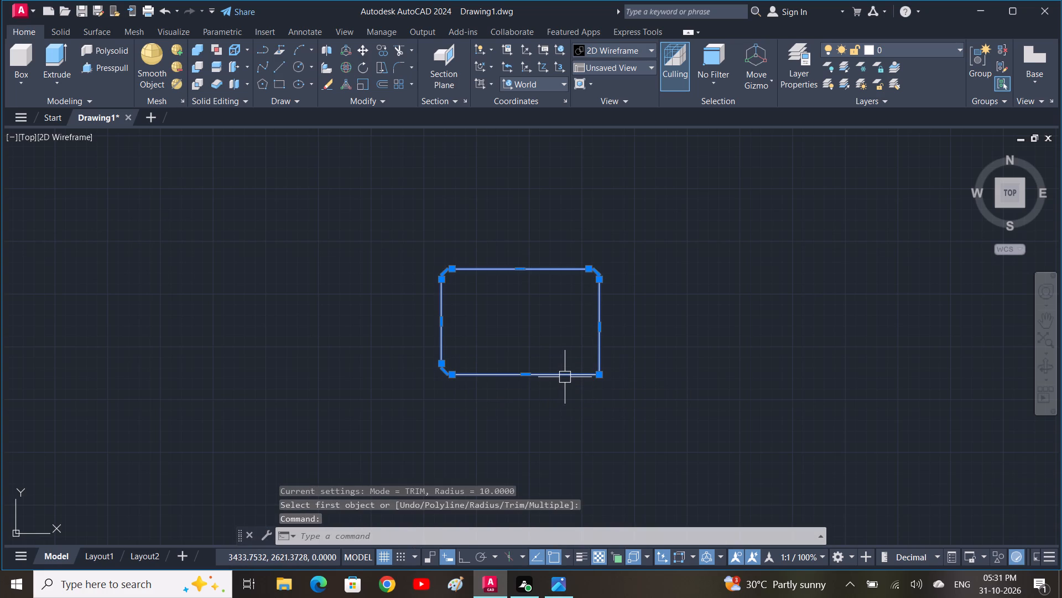
key("Escape")
key("space")
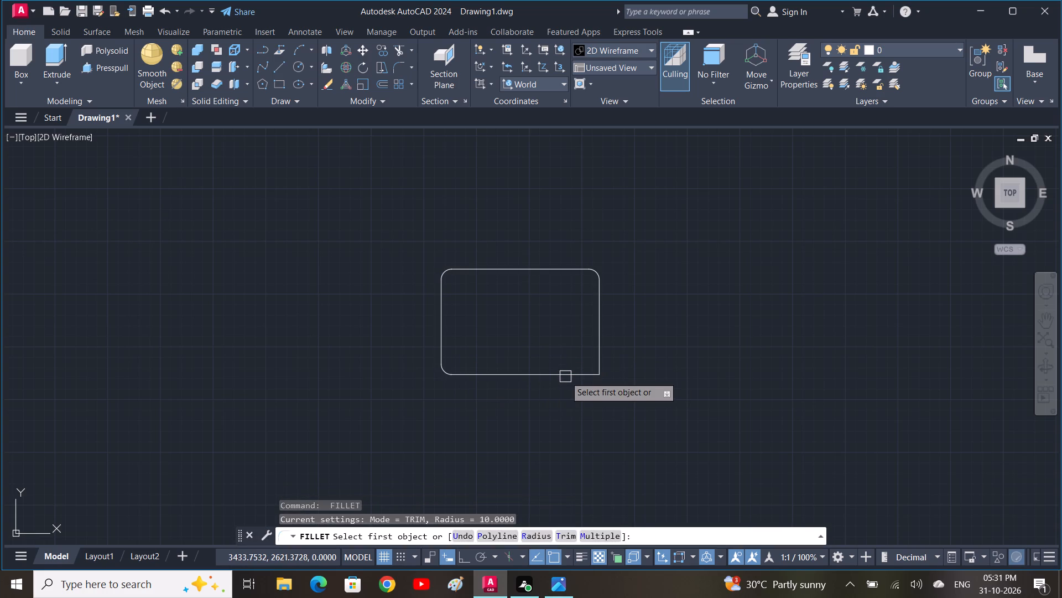
left_click(565, 377)
left_click(595, 348)
key("space")
scroll(586, 362, "up", 1)
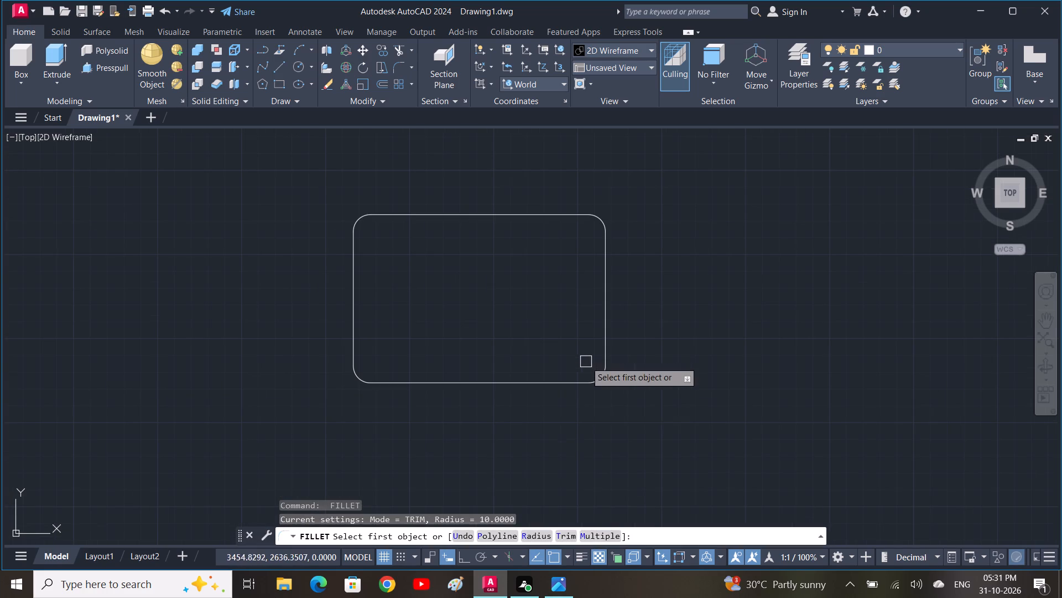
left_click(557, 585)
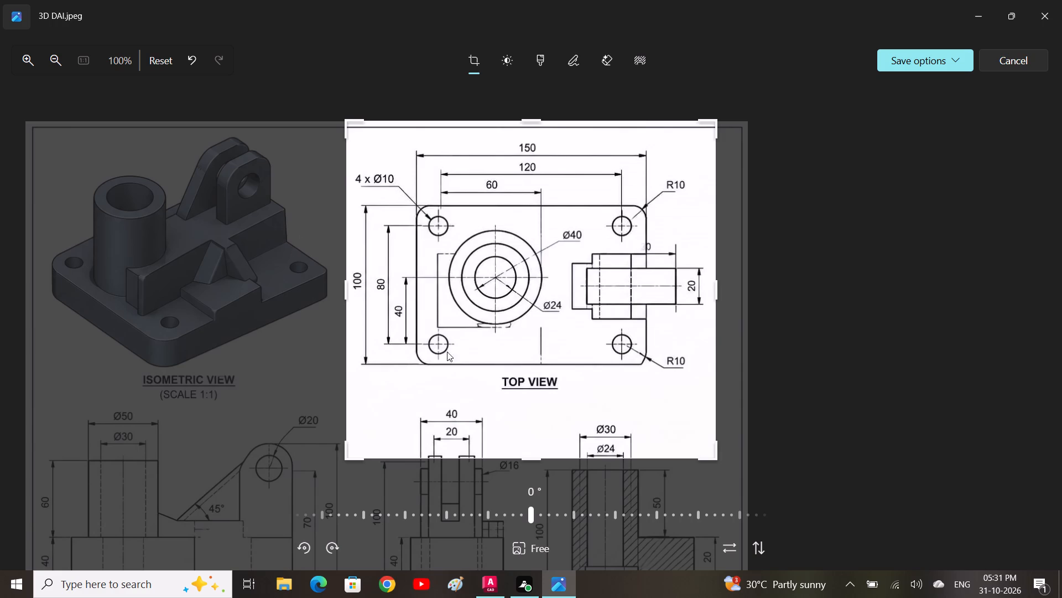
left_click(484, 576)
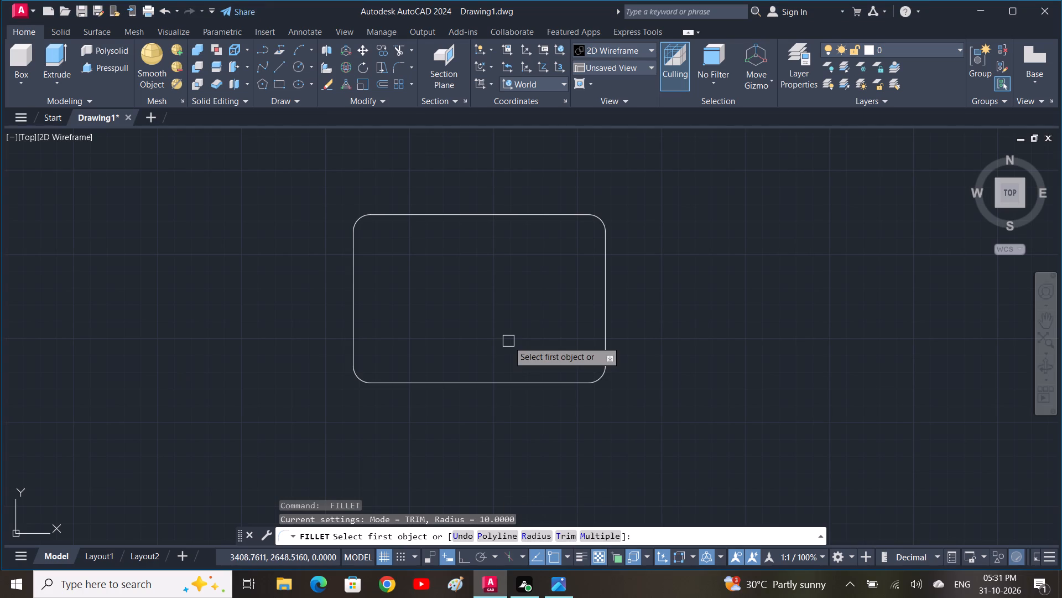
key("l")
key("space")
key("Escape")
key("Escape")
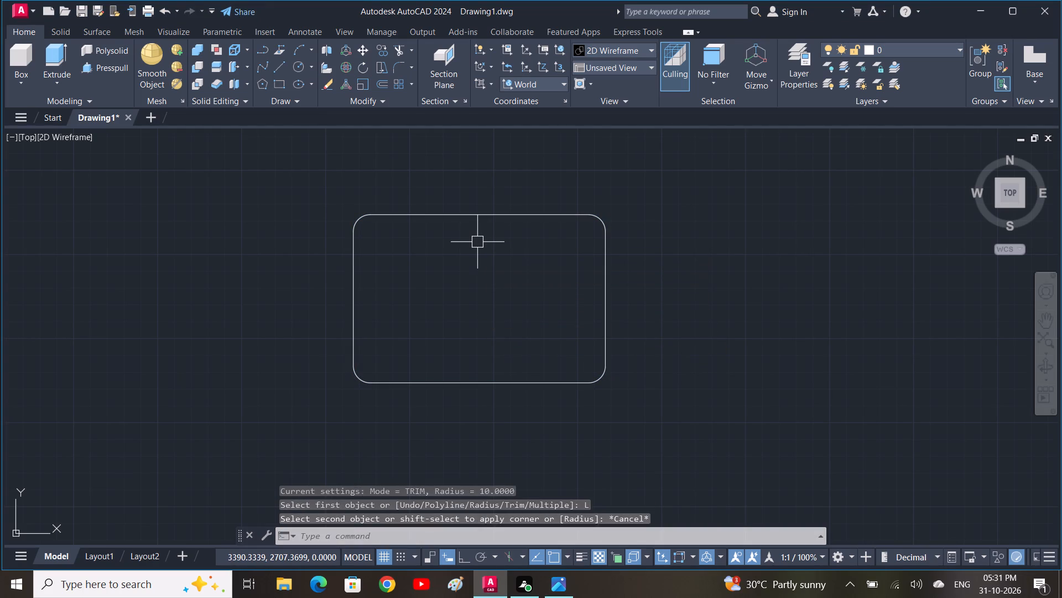
Draw a vertical centre line, with Ortho on, from the midpoint of the plate's top edge to its bottom edge.
type("L")
key("space")
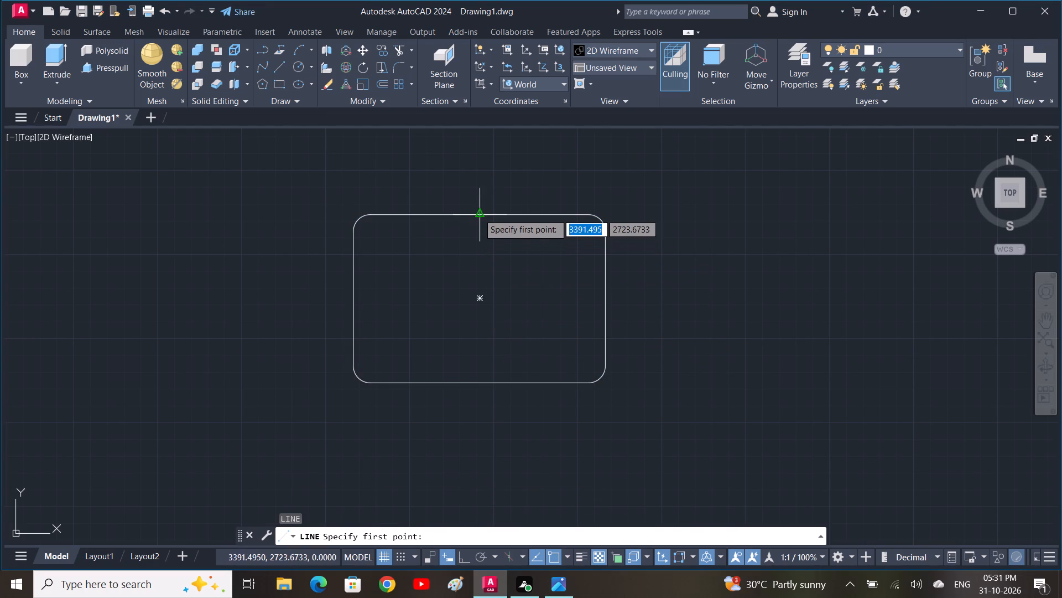
left_click(478, 214)
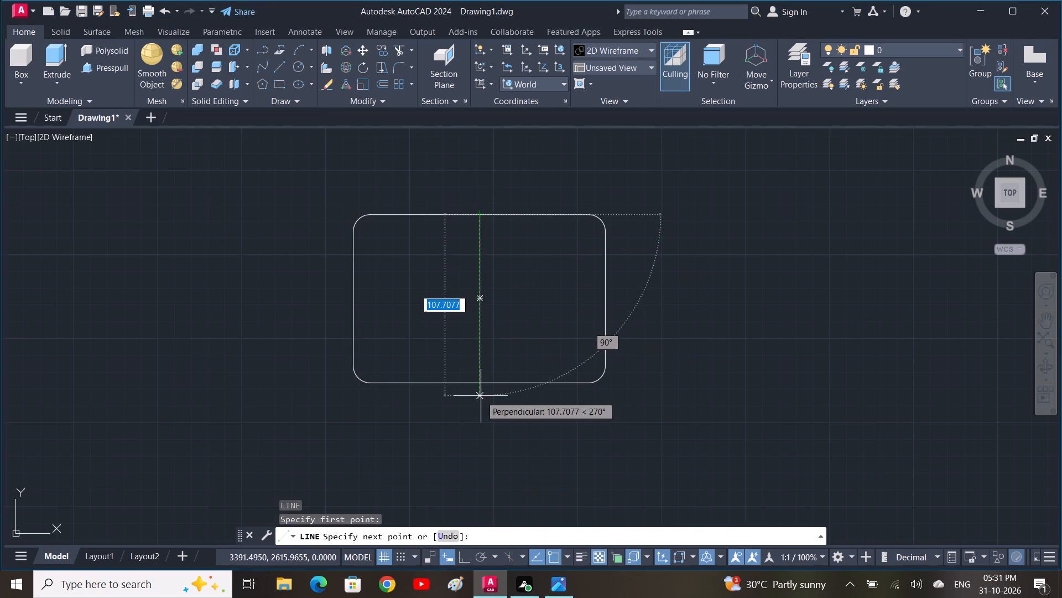
key("F8")
left_click(478, 380)
key("space")
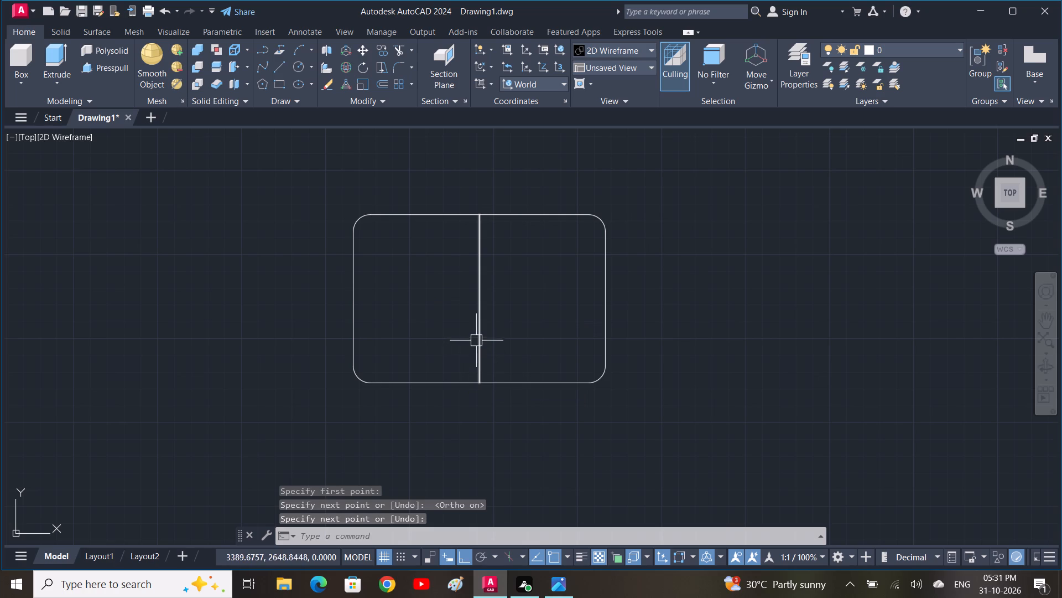
Offset the vertical centre line by 60 to both sides for the hole columns.
left_click(481, 334)
type("O")
key("space")
left_click(481, 334)
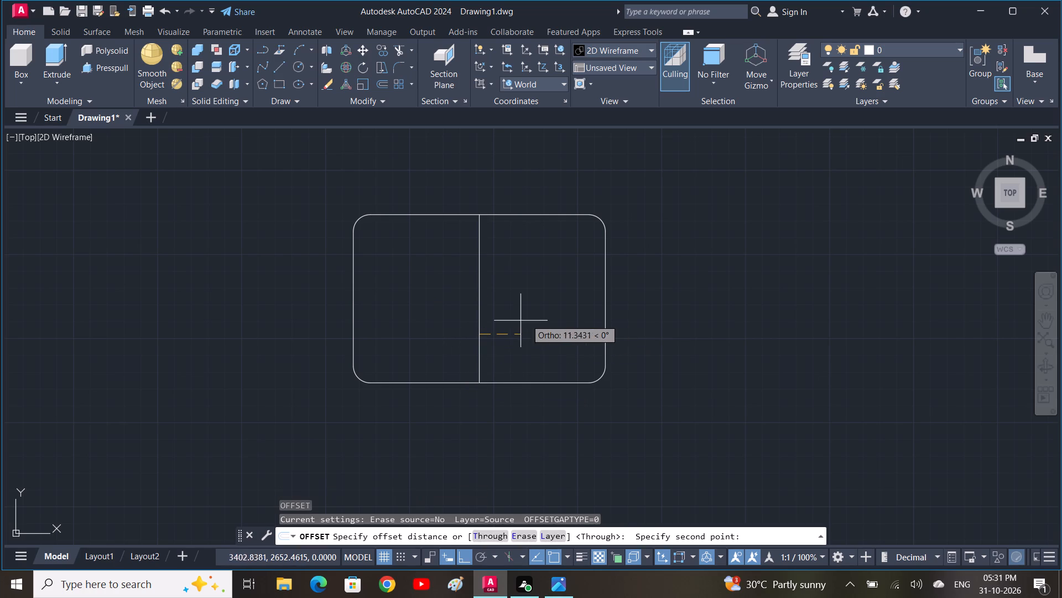
key("6")
key("9")
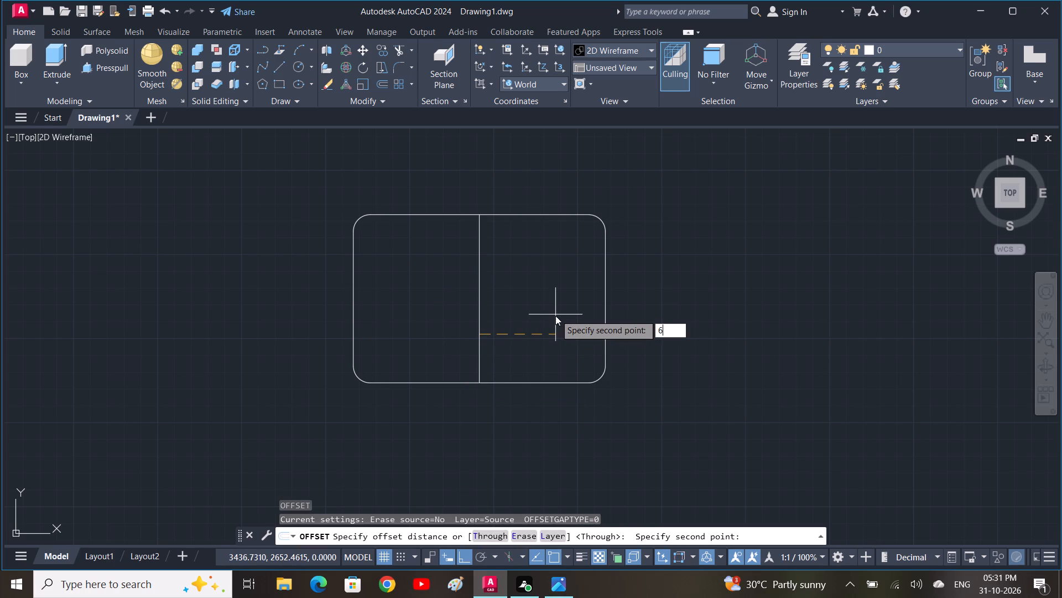
key("BackSpace")
type("0")
key("space")
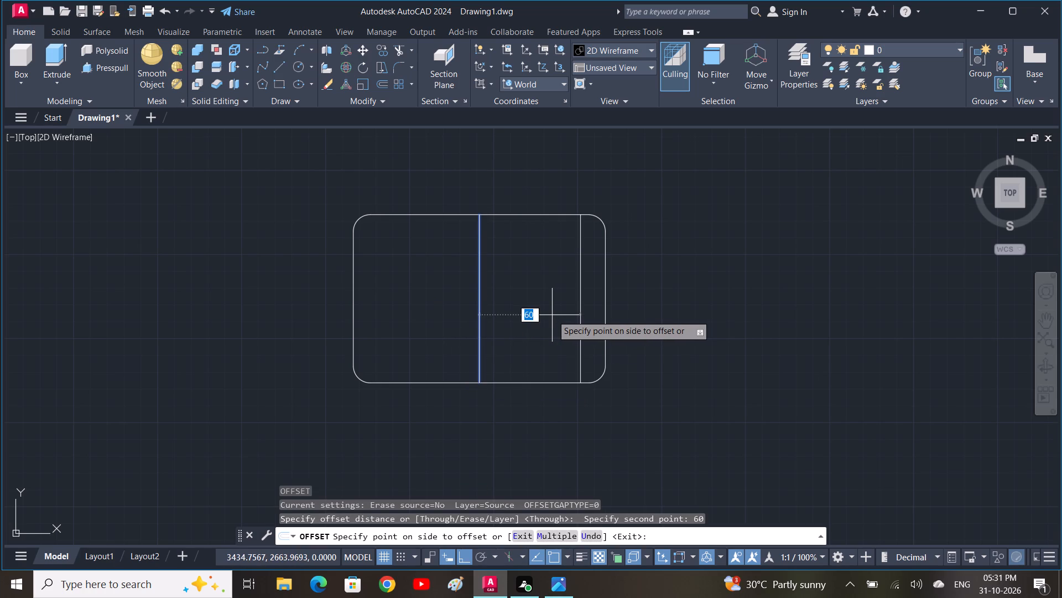
left_click(552, 315)
left_click(478, 326)
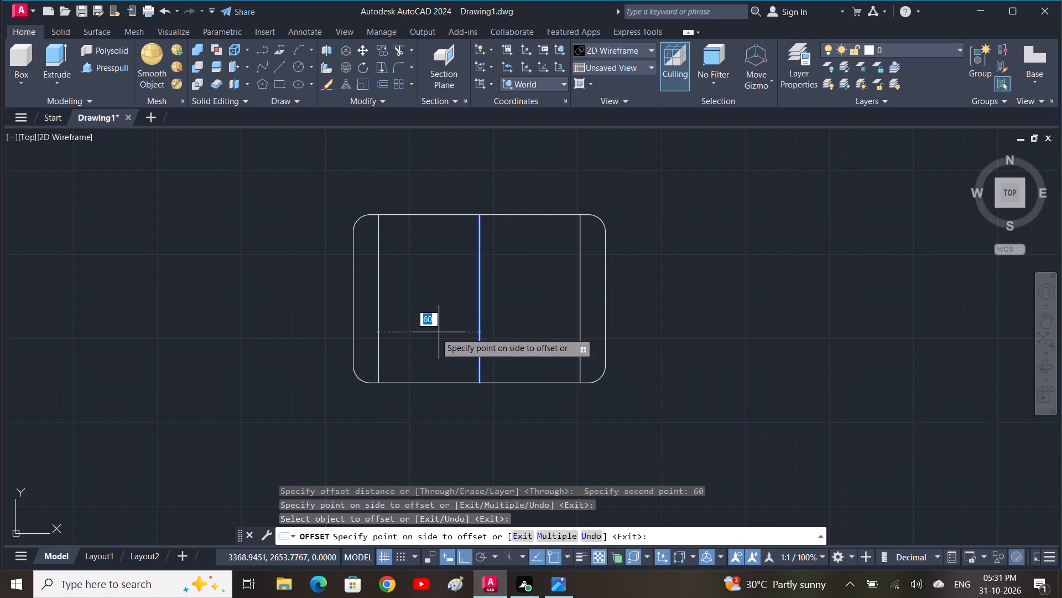
left_click(435, 332)
key("Escape")
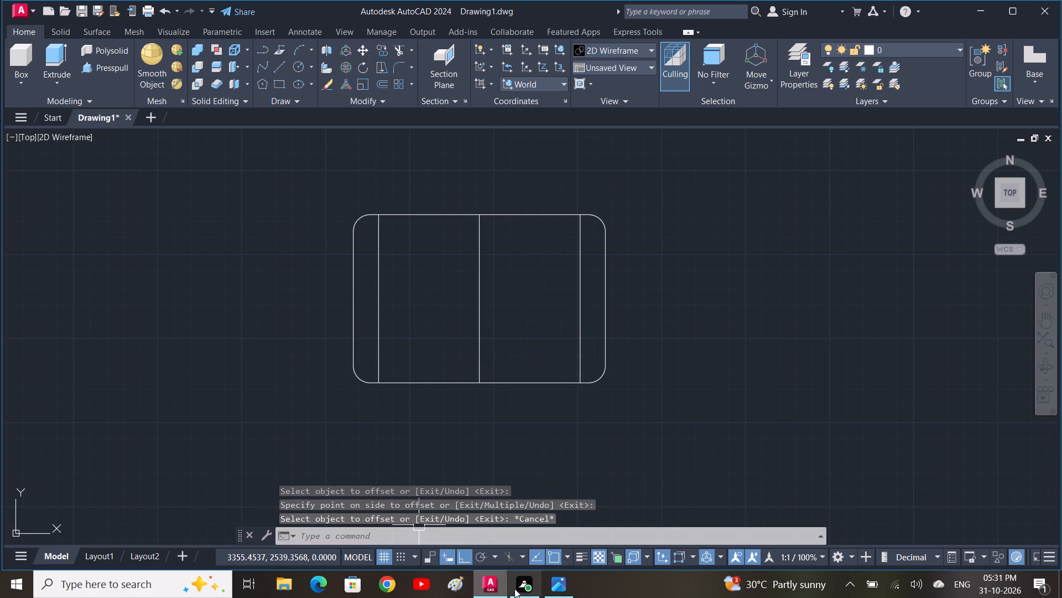
Check the reference top view, and draw a horizontal centre line as two segments from the plate's centre to its left and right edges.
left_click(570, 573)
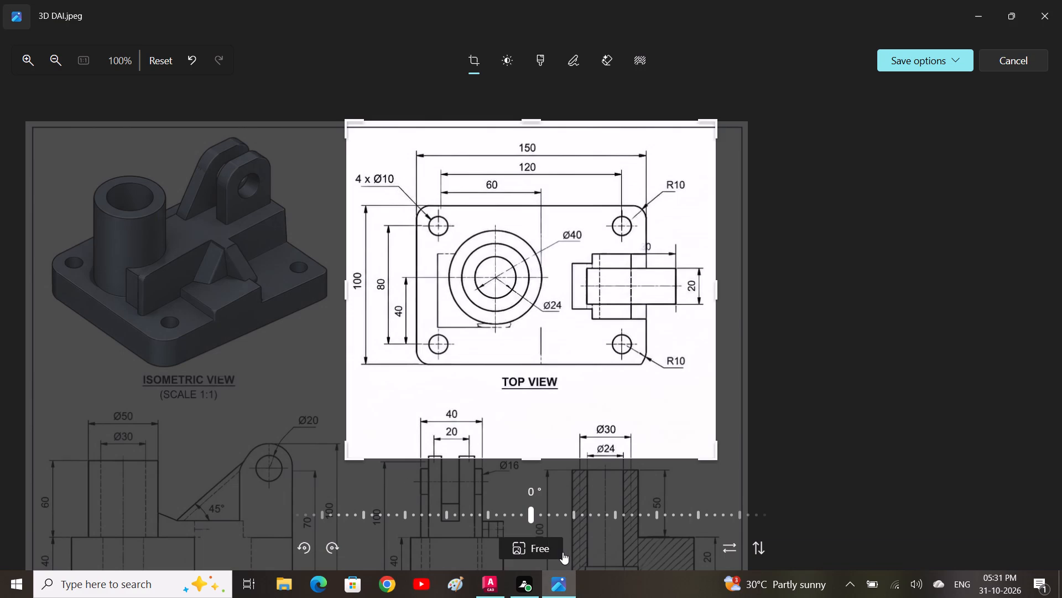
left_click(491, 586)
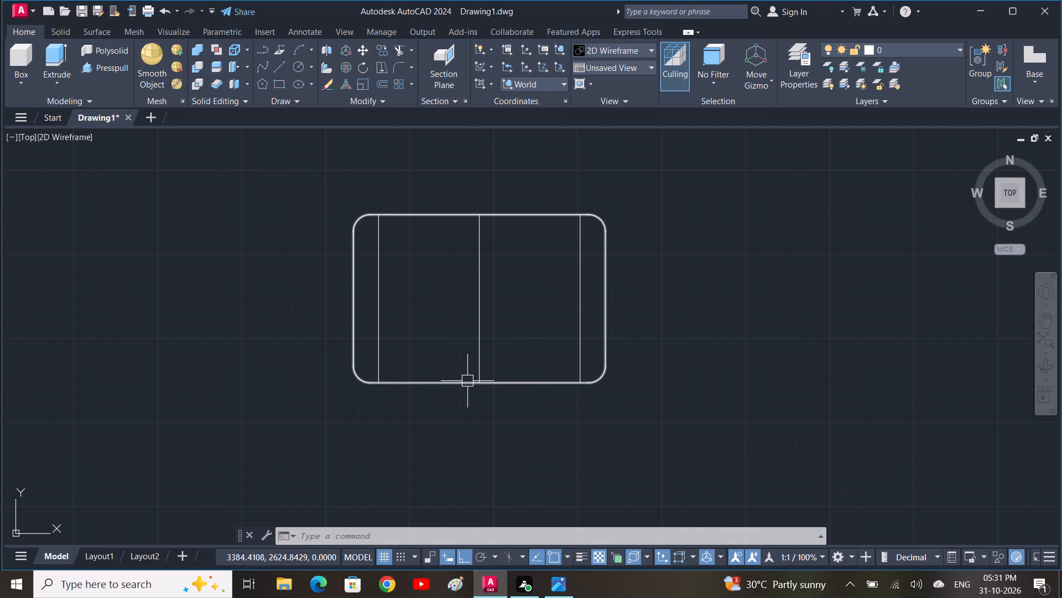
key("l")
key("space")
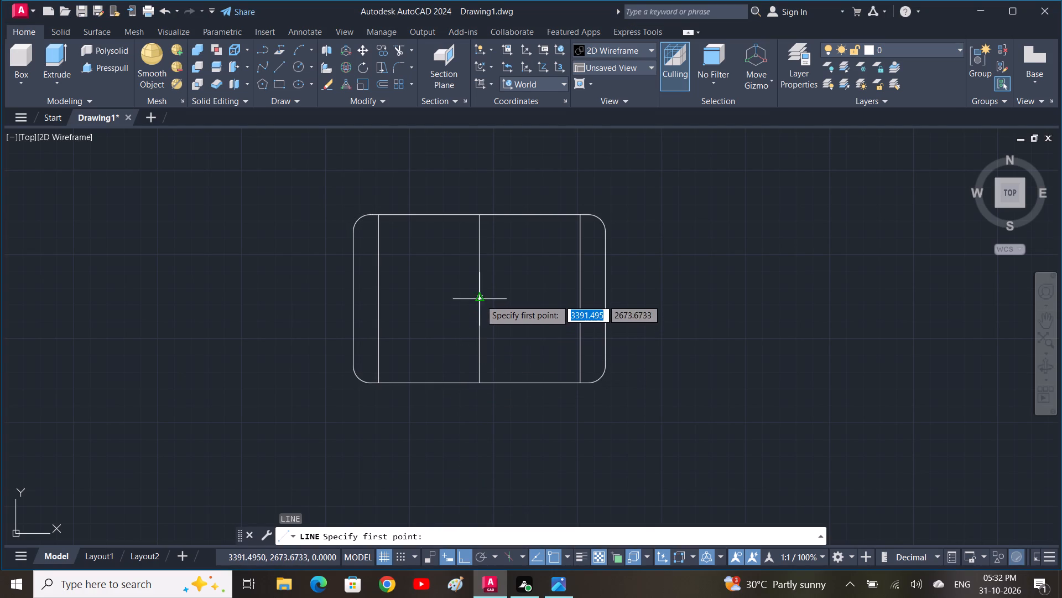
left_click(480, 300)
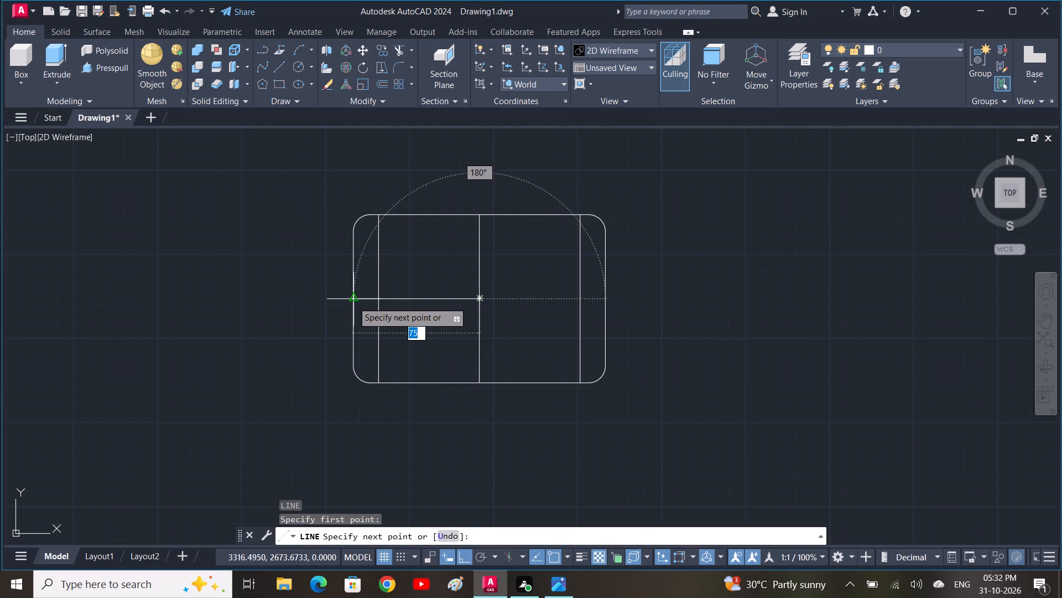
left_click(353, 302)
key("space")
key("space")
left_click(480, 302)
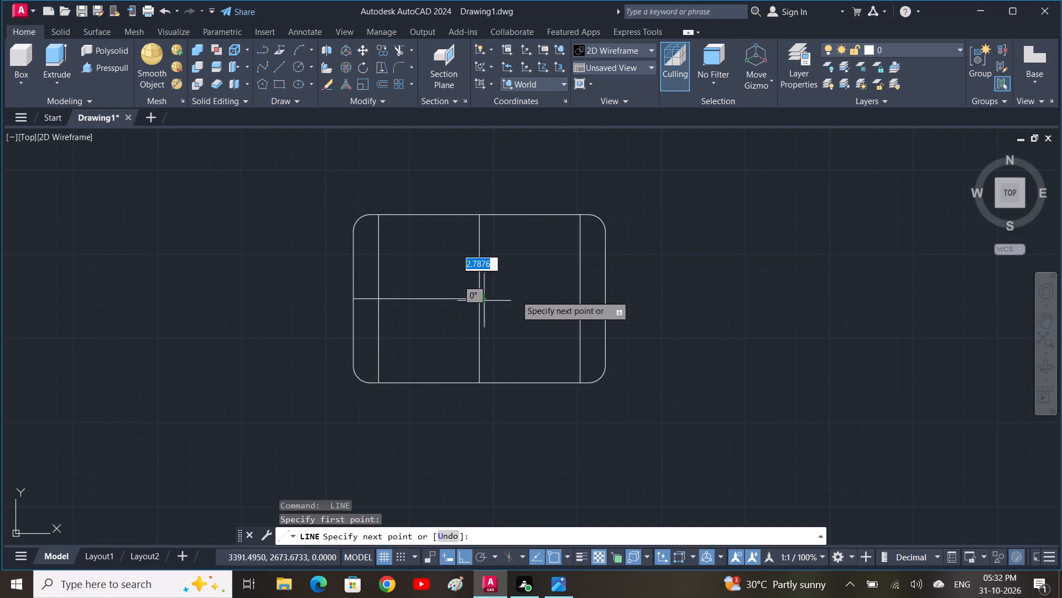
left_click(611, 300)
key("space")
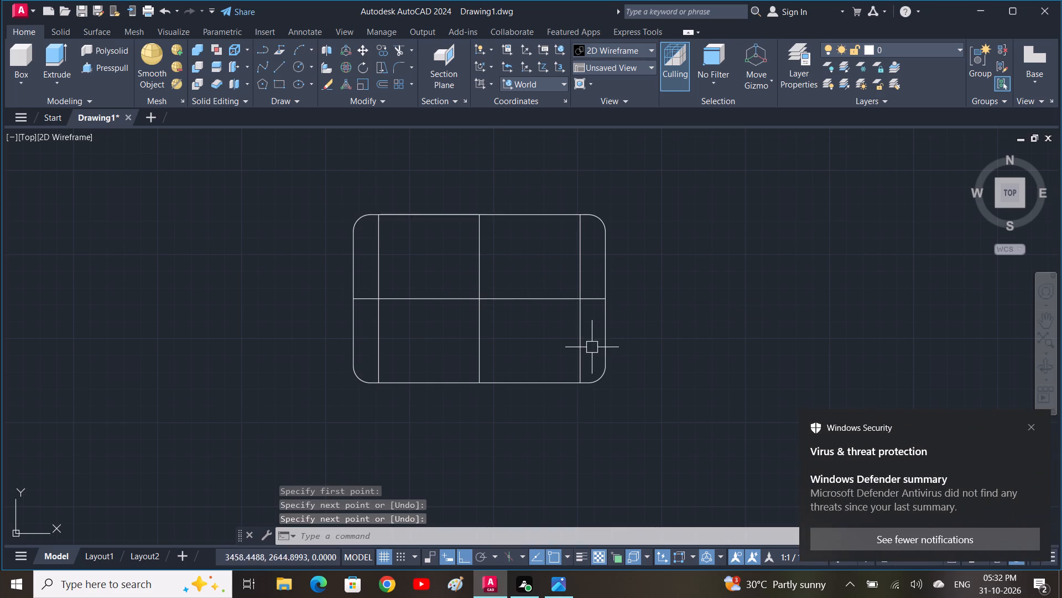
Join the two horizontal centre-line segments across the plate into a single line.
left_click(509, 300)
left_click(443, 302)
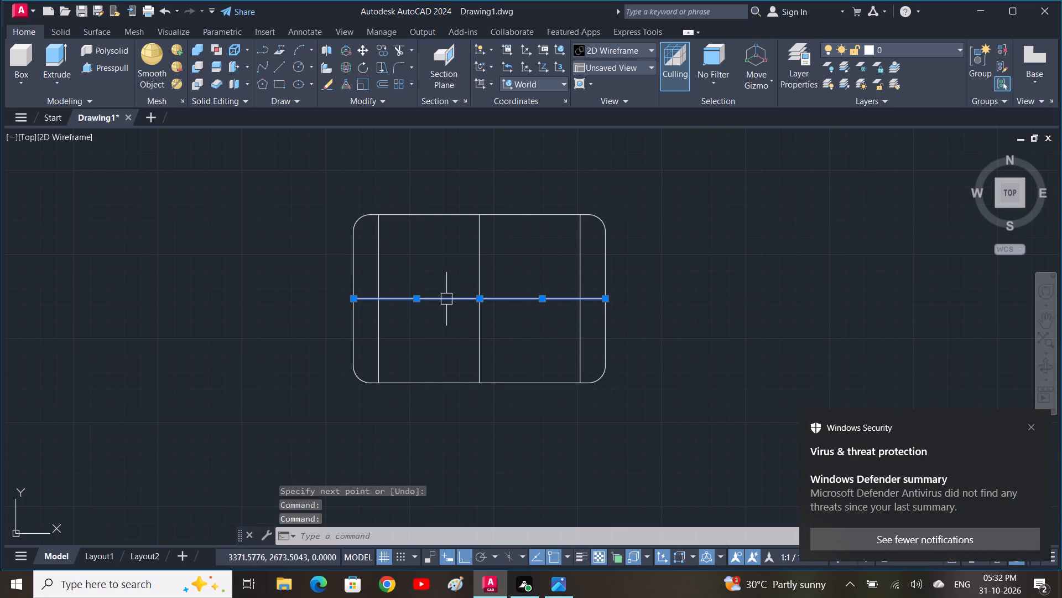
key("j")
key("space")
Offset the joined horizontal centre line by 40 both upward and downward for the hole rows.
left_click(449, 298)
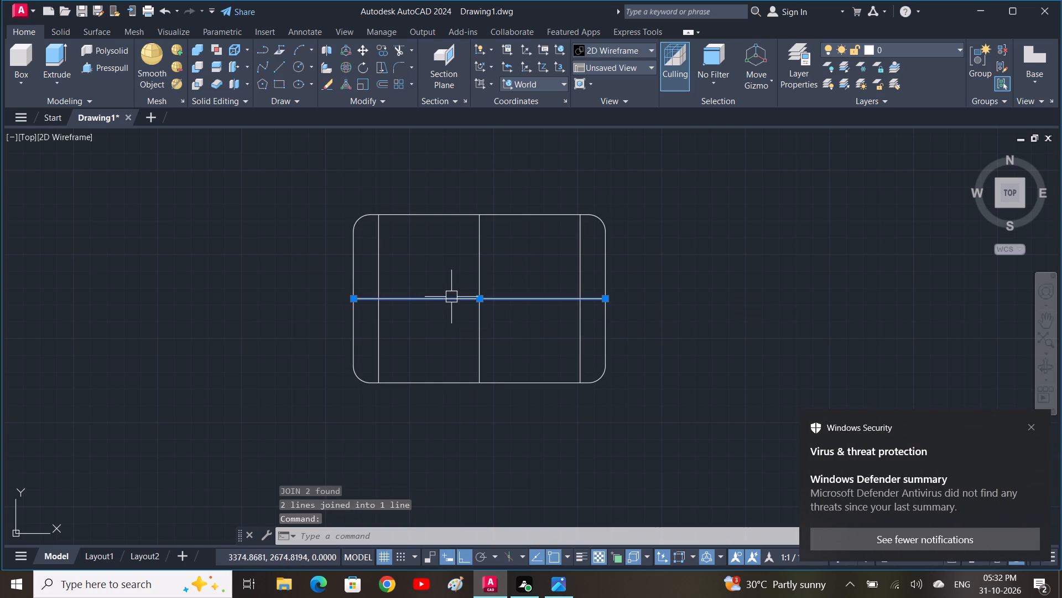
type("O")
key("space")
left_click(452, 297)
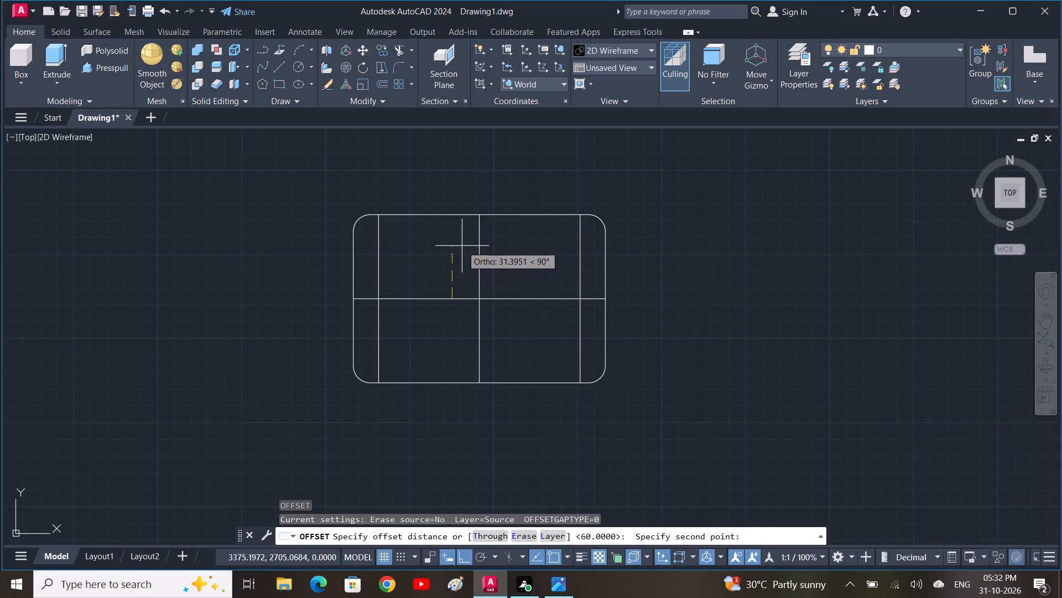
key("4")
type("0")
key("space")
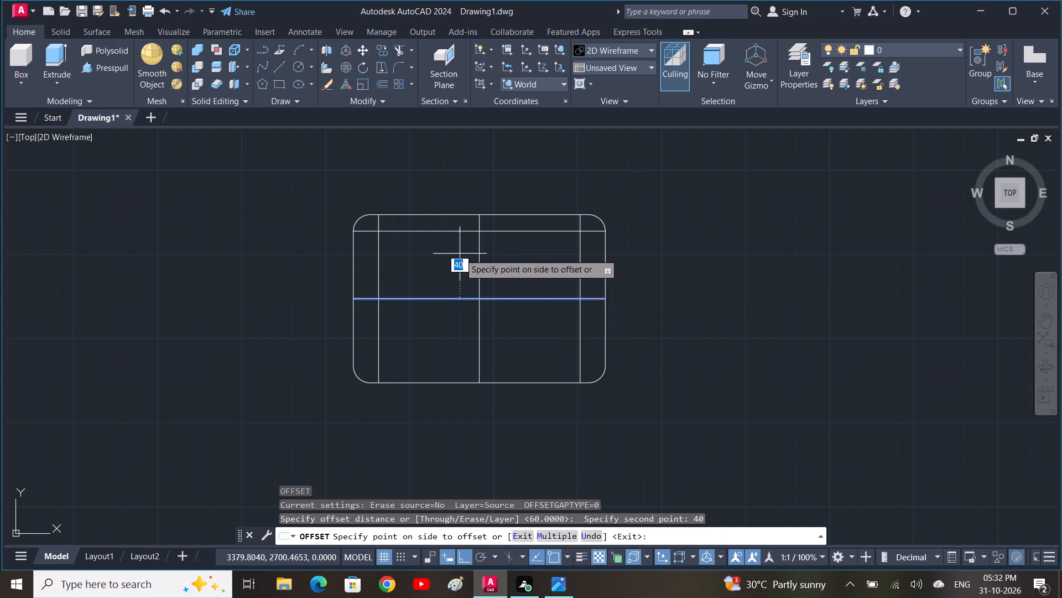
left_click(459, 254)
left_click(458, 300)
left_click(455, 371)
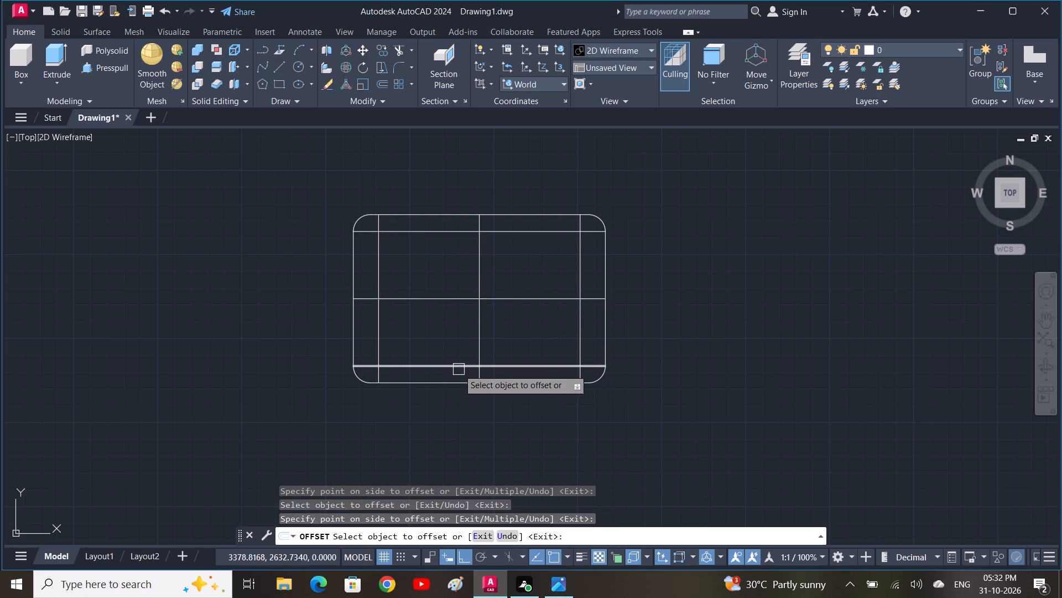
scroll(459, 370, "down", 1)
scroll(398, 380, "up", 1)
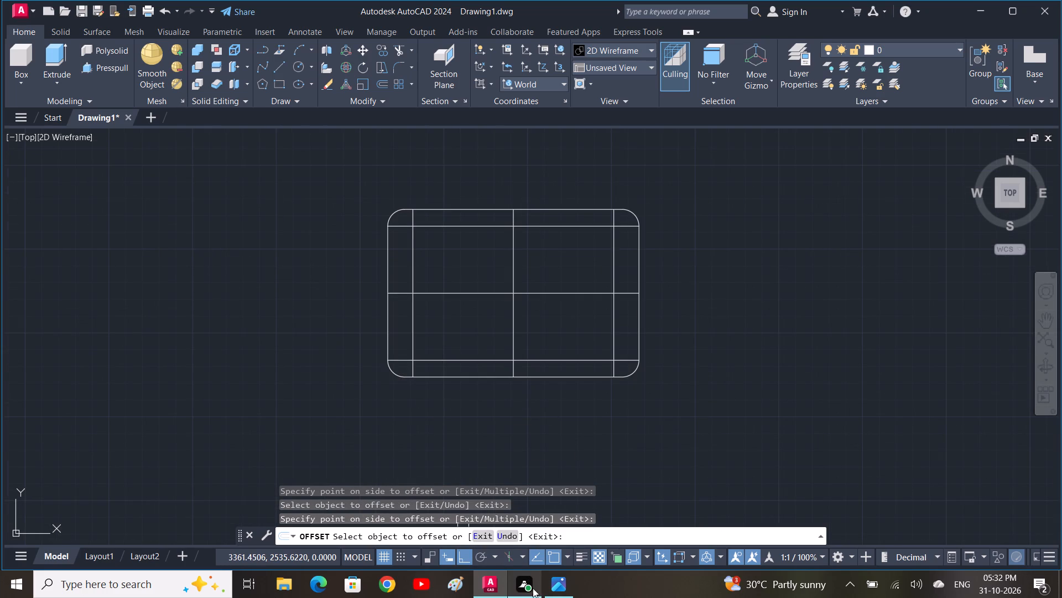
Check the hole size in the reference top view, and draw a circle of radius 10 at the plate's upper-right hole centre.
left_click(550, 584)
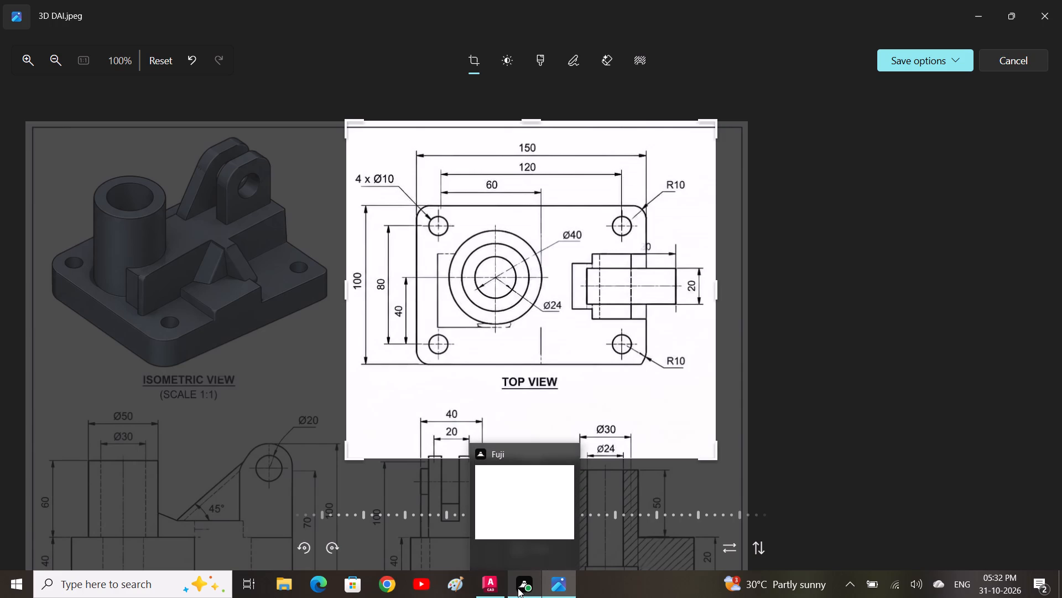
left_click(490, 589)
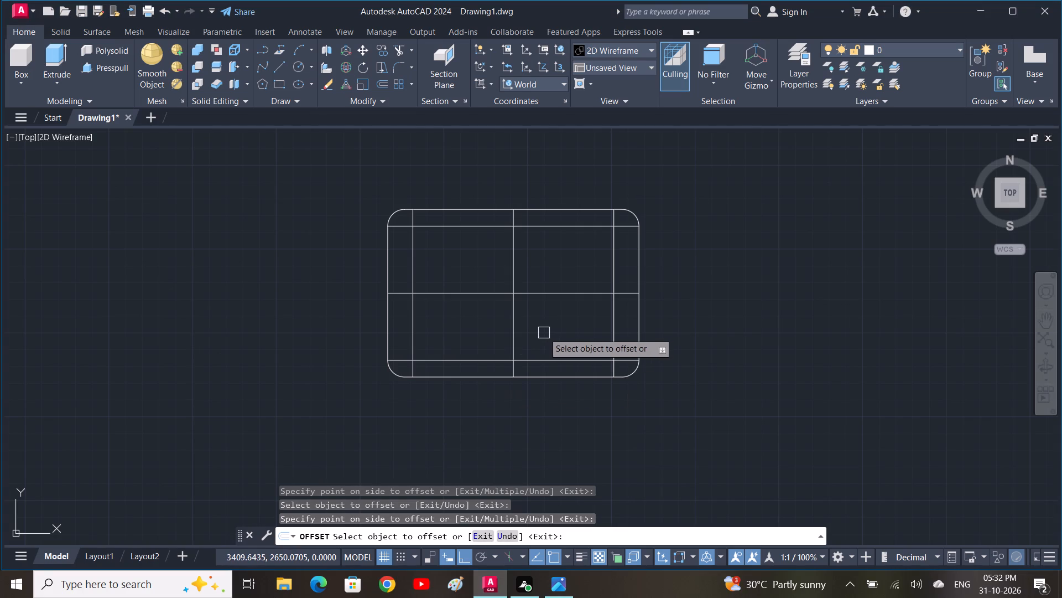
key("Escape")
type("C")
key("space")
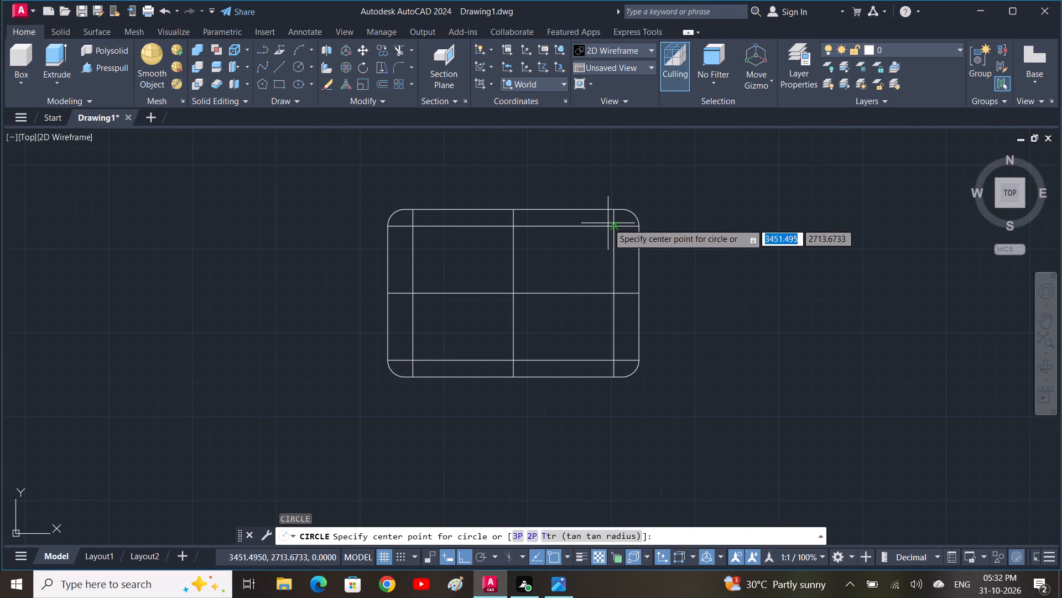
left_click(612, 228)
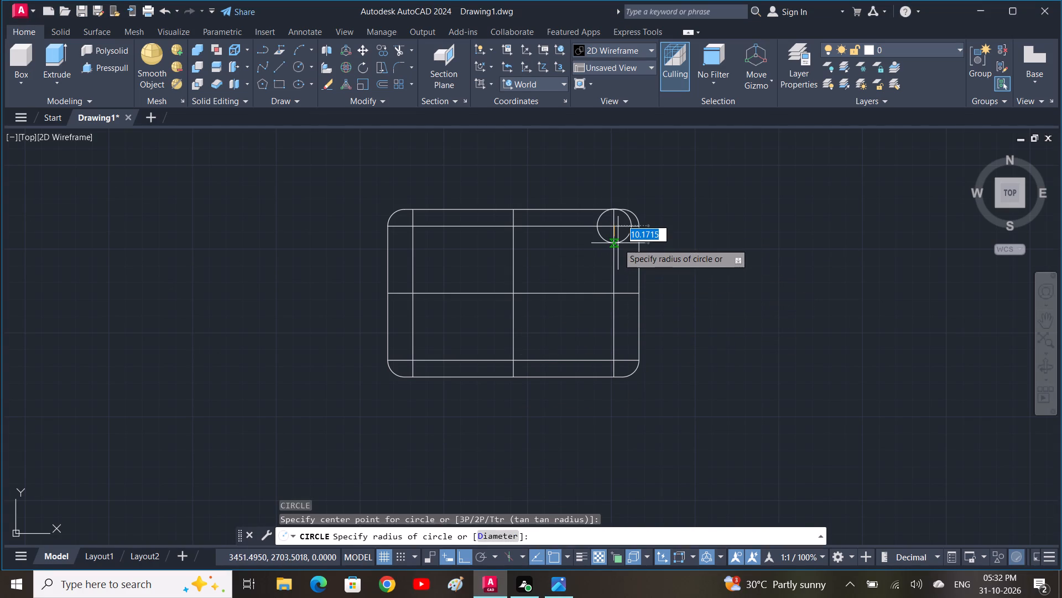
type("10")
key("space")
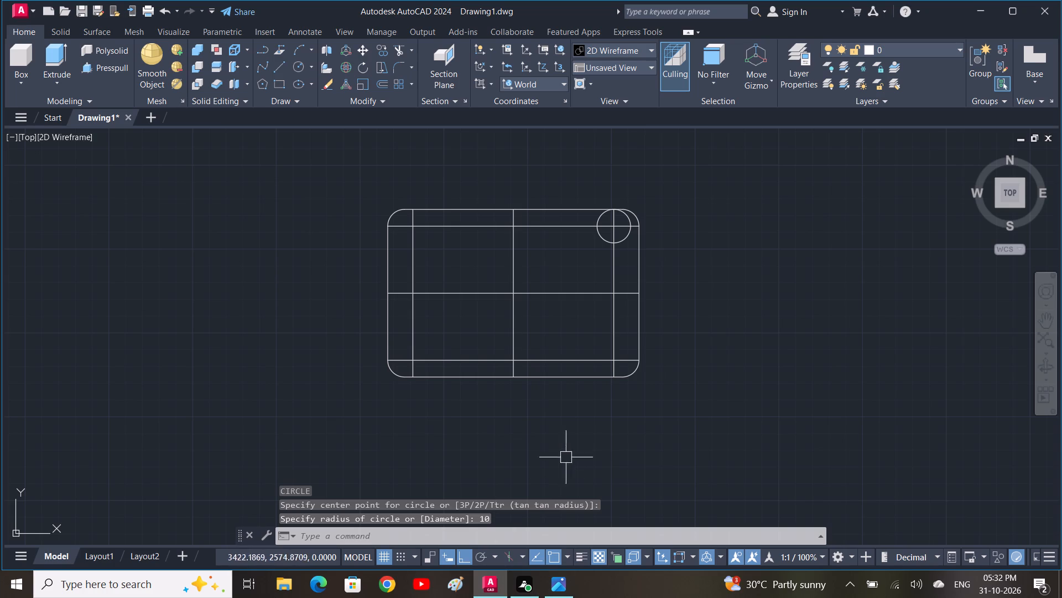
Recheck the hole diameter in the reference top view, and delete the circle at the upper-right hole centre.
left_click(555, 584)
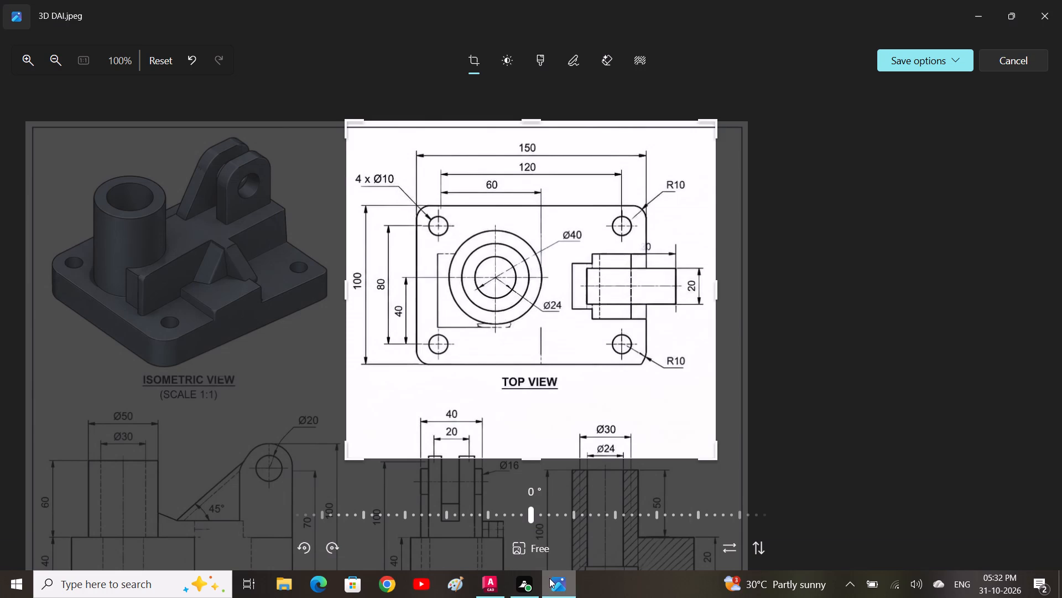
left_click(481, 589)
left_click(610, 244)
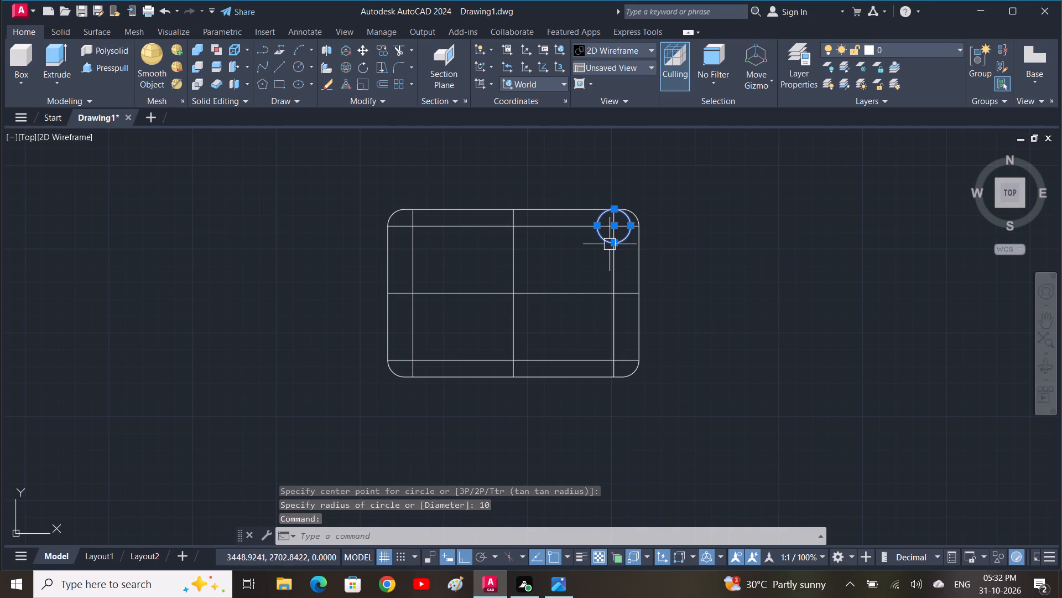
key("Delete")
Draw a circle of radius 5 at the construction-line intersection near the plate's upper-left corner.
type("C")
key("space")
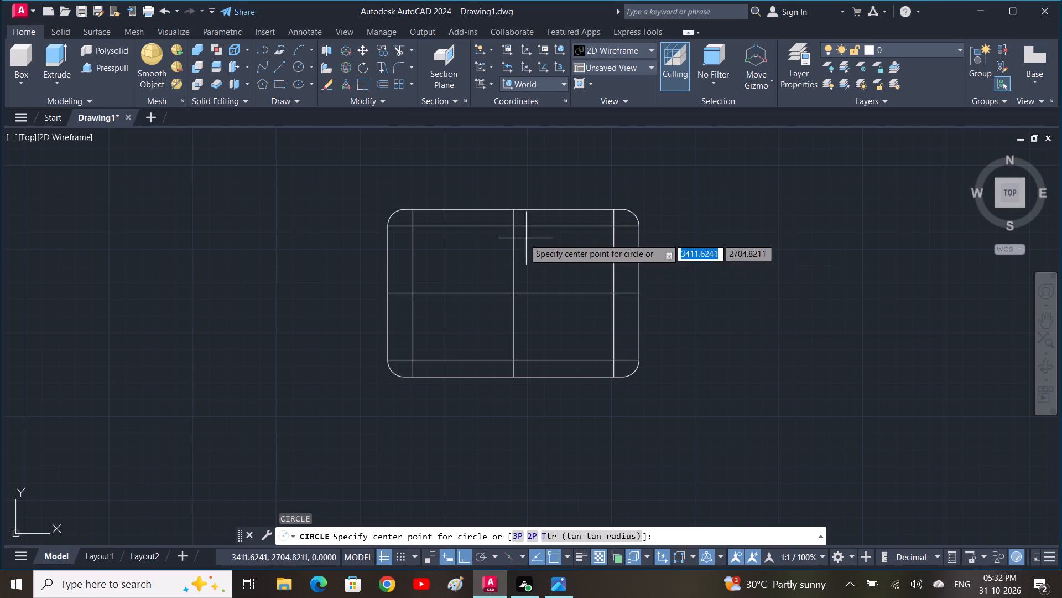
left_click(416, 228)
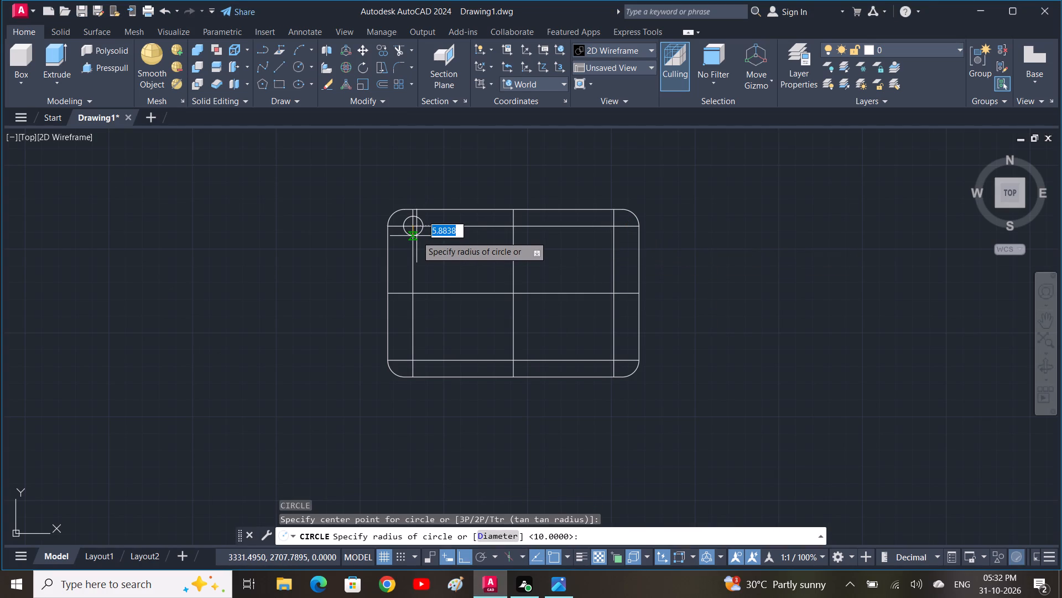
type("5")
key("space")
Copy the upper-left hole circle from its centre to the upper-right, lower-right and lower-left construction-line intersections.
left_click(417, 233)
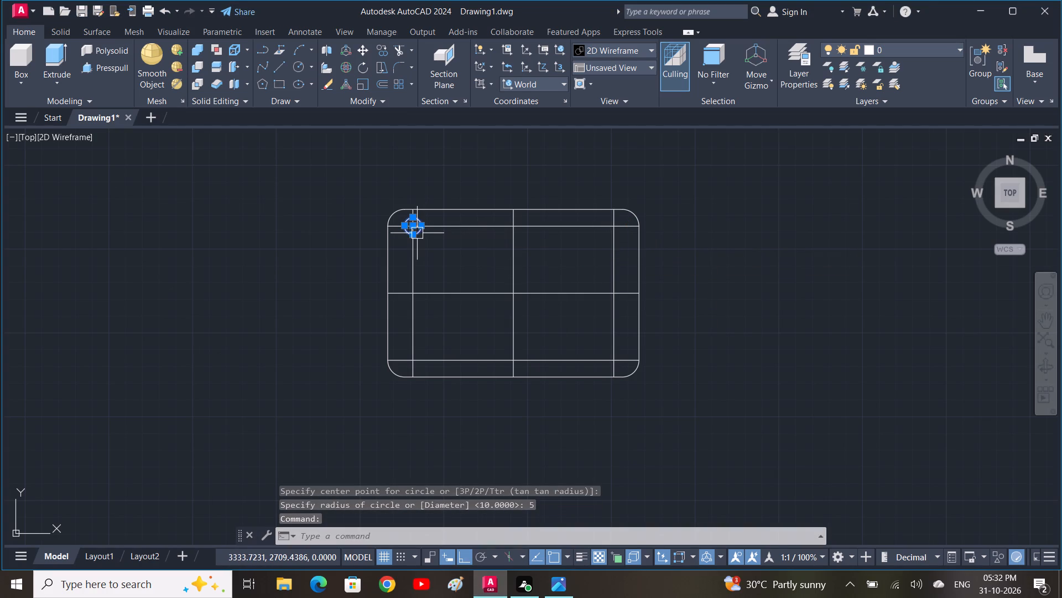
type("CO")
key("space")
left_click(409, 226)
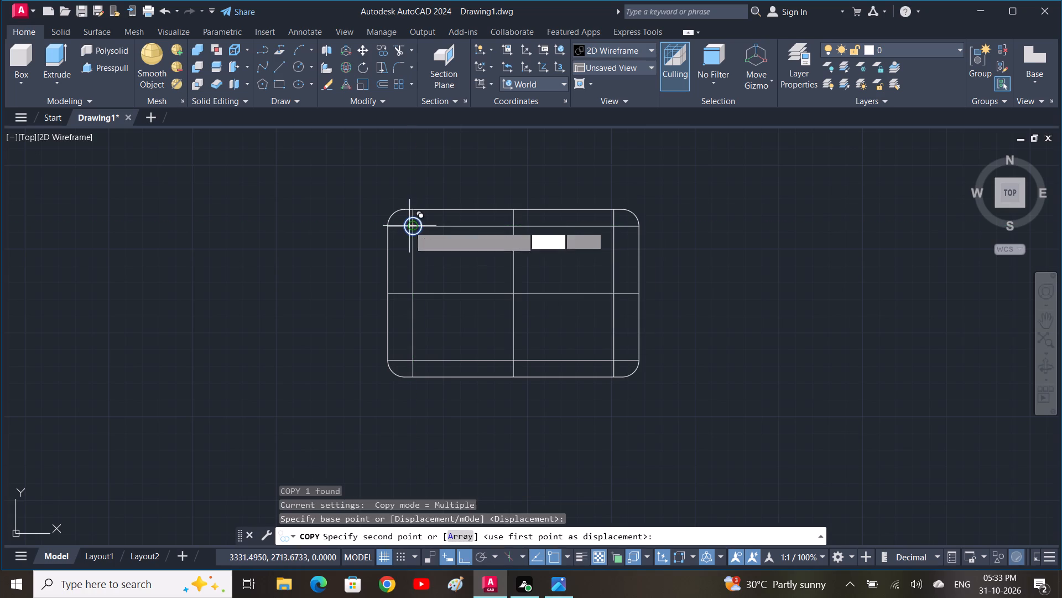
left_click(612, 228)
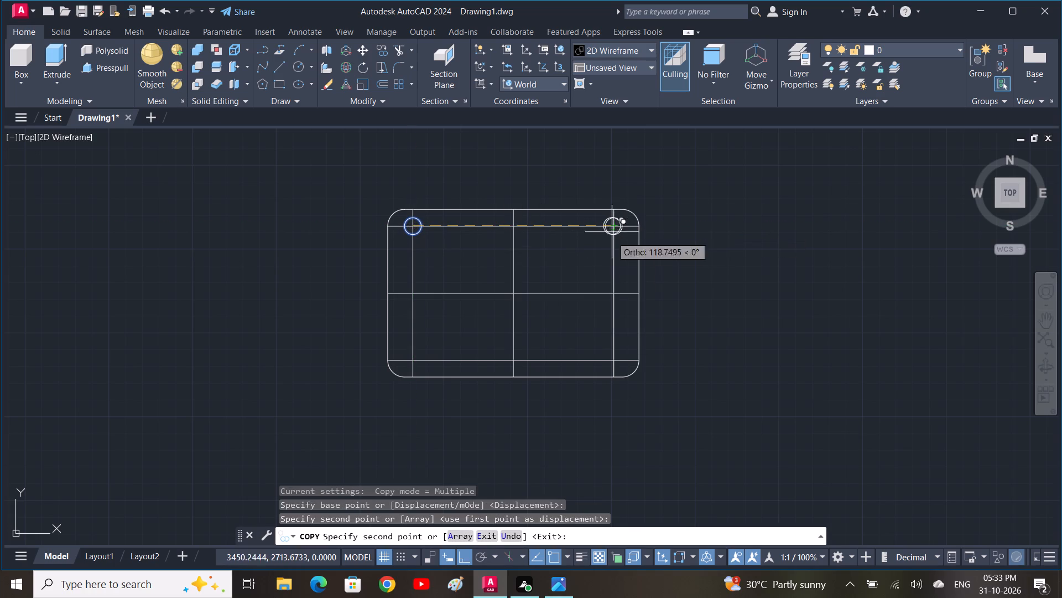
left_click(614, 360)
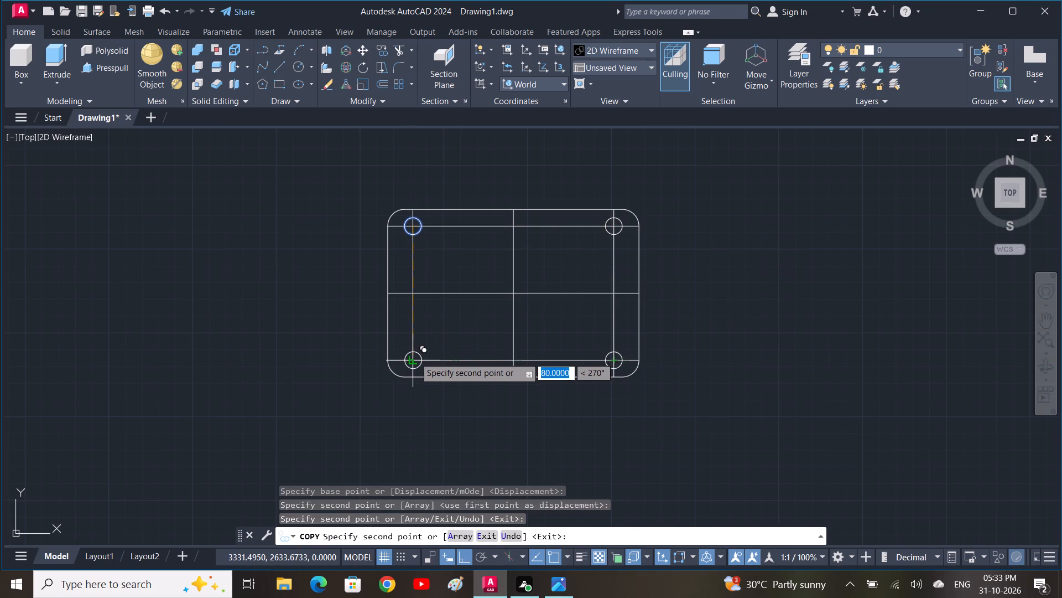
left_click(414, 358)
key("Escape")
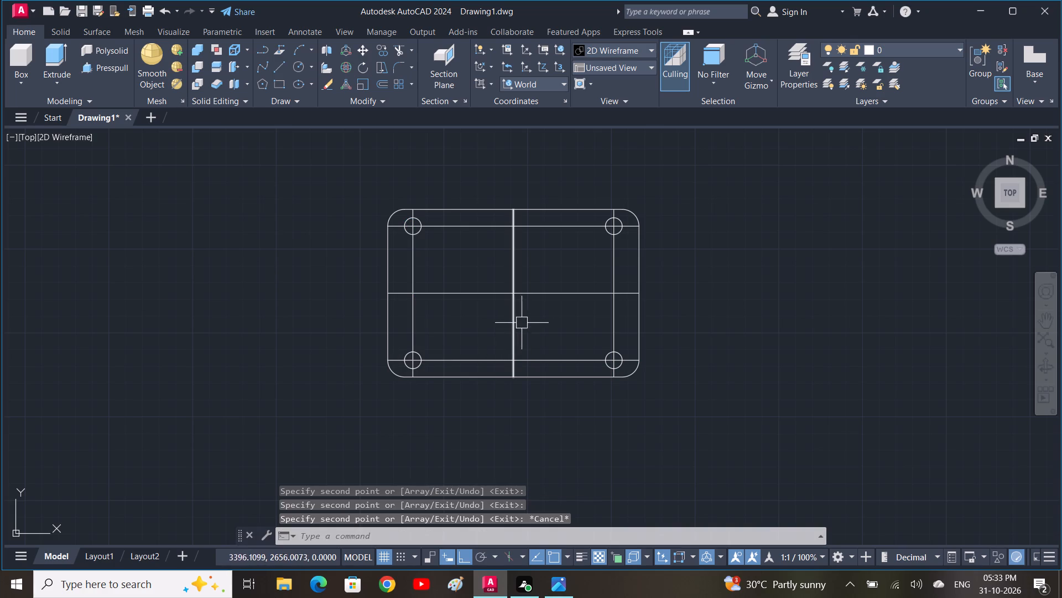
Erase all six horizontal and vertical construction lines, keeping the plate outline and the four hole circles.
left_click(573, 312)
left_click(407, 285)
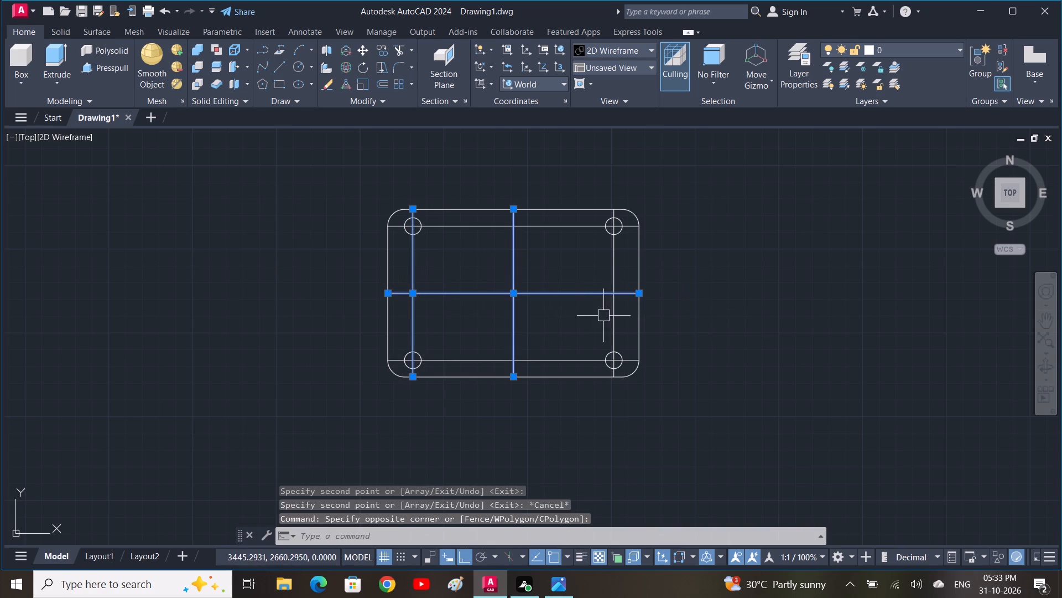
left_click(613, 313)
left_click(575, 227)
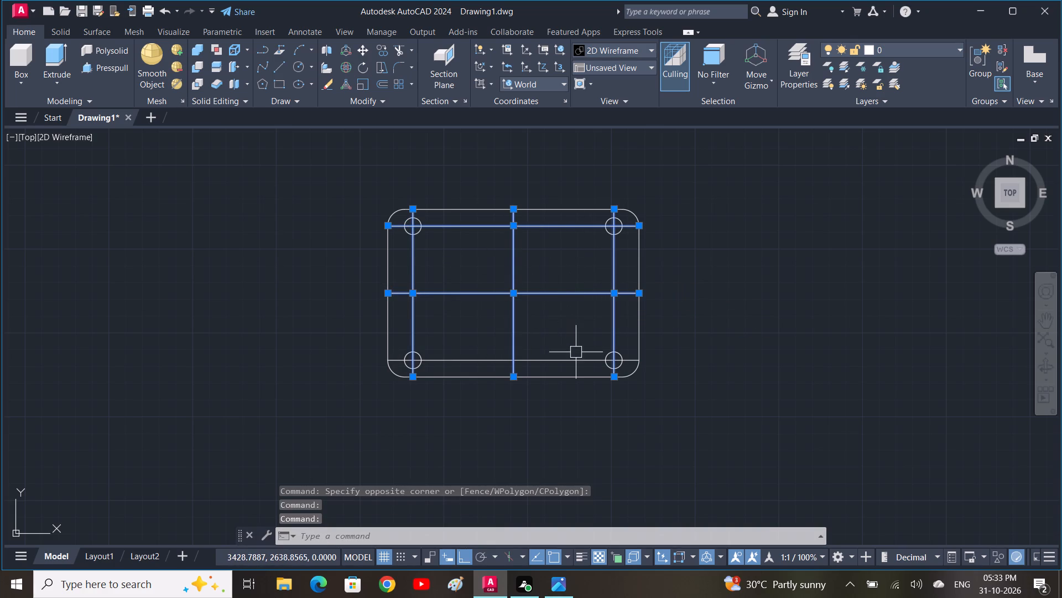
left_click(576, 357)
key("Delete")
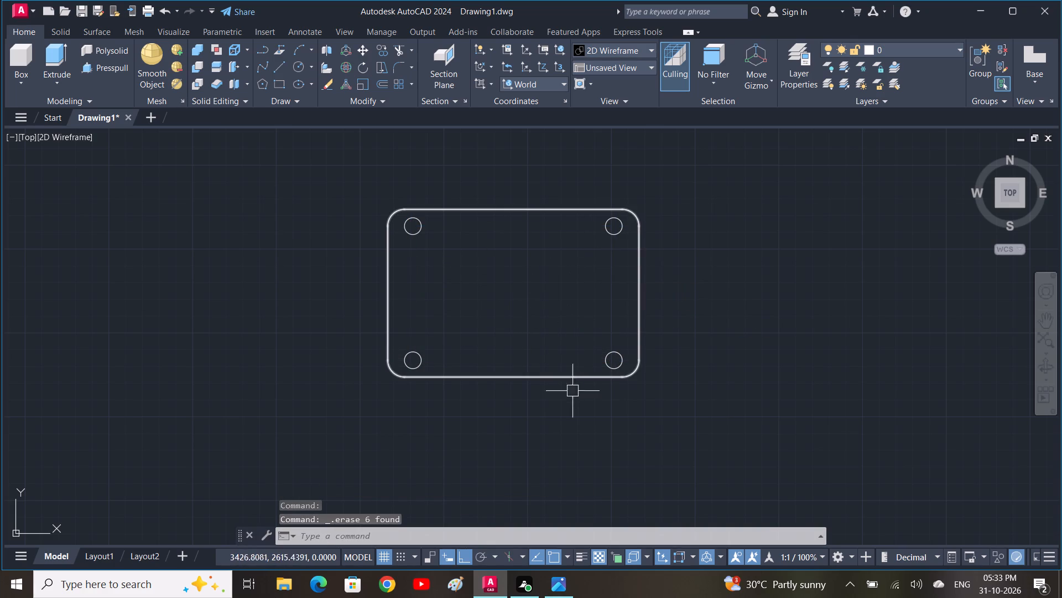
Following the reference top view, draw a line from the lower-left hole's centre 40 upward and continue it 60 to the right.
left_click(550, 589)
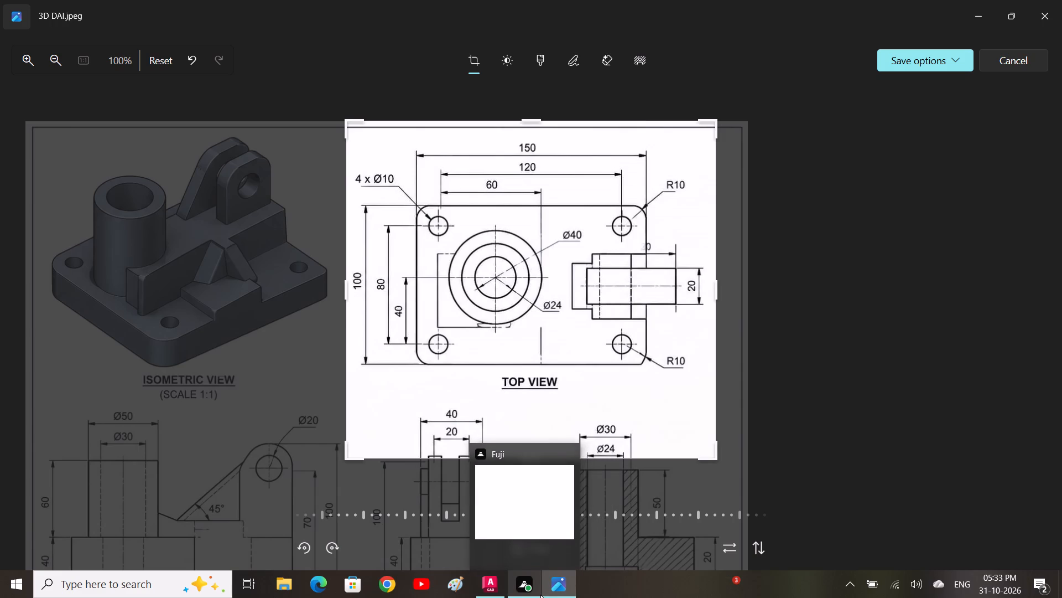
left_click(493, 585)
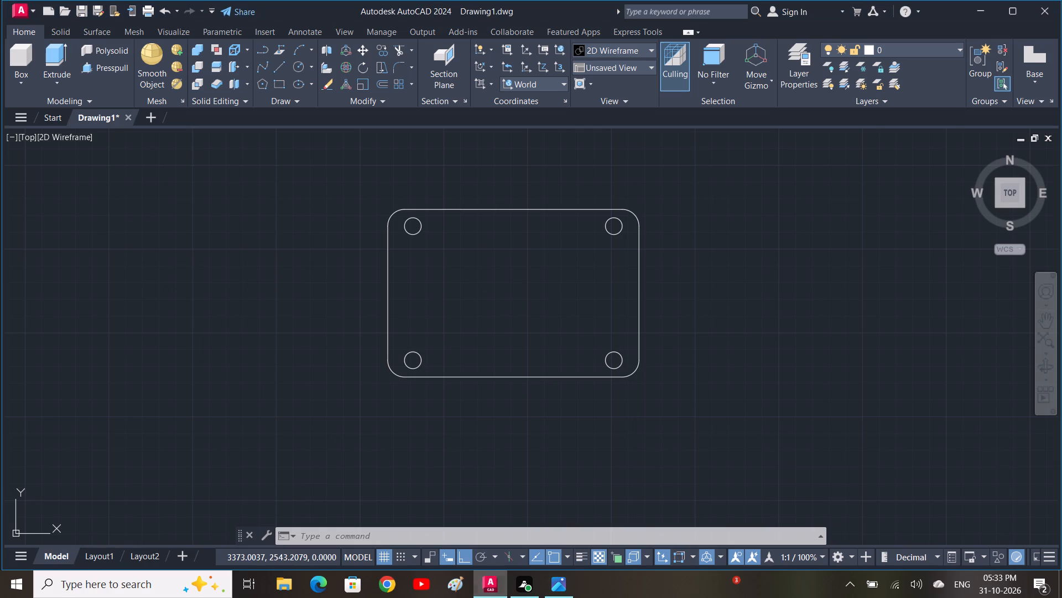
type("L")
key("space")
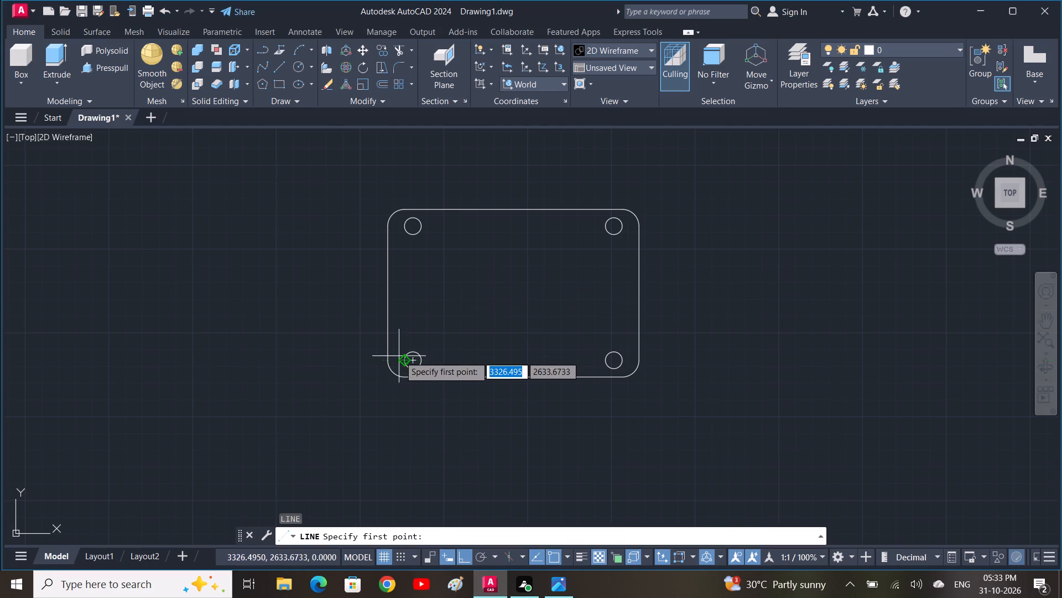
left_click(411, 362)
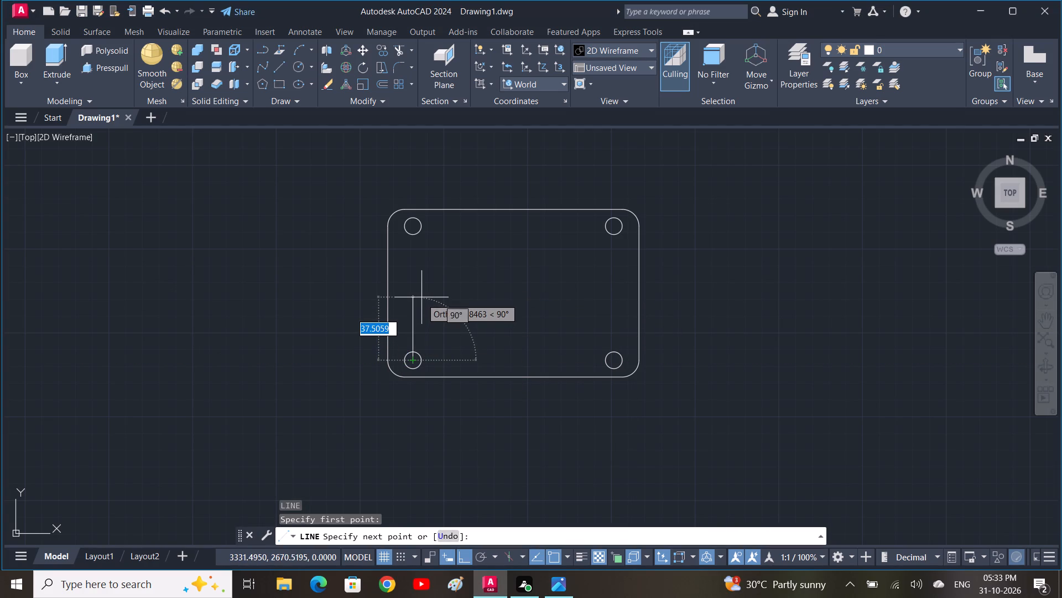
type("40")
key("space")
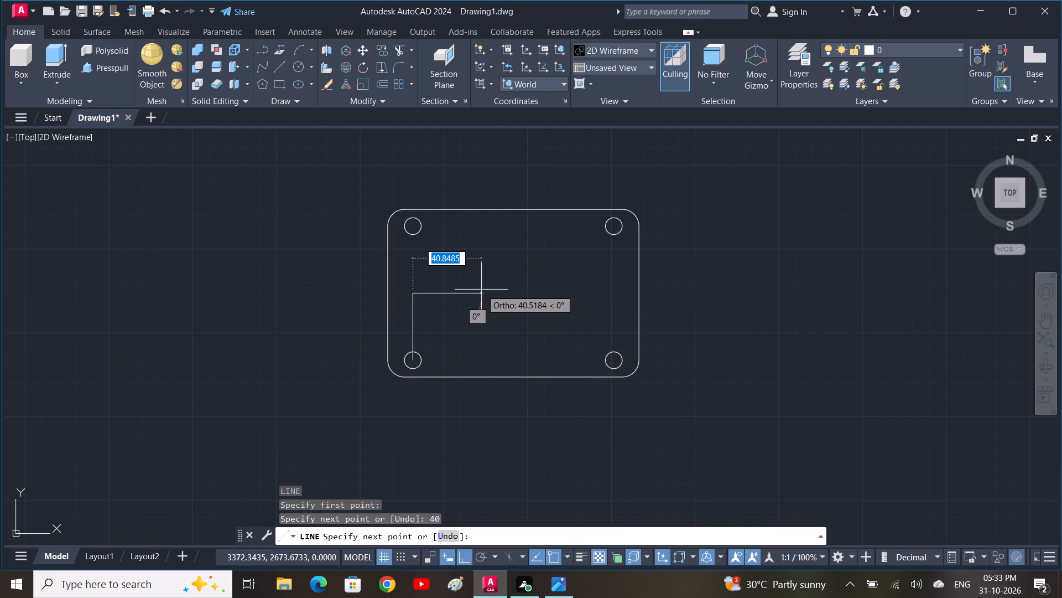
type("60")
key("space")
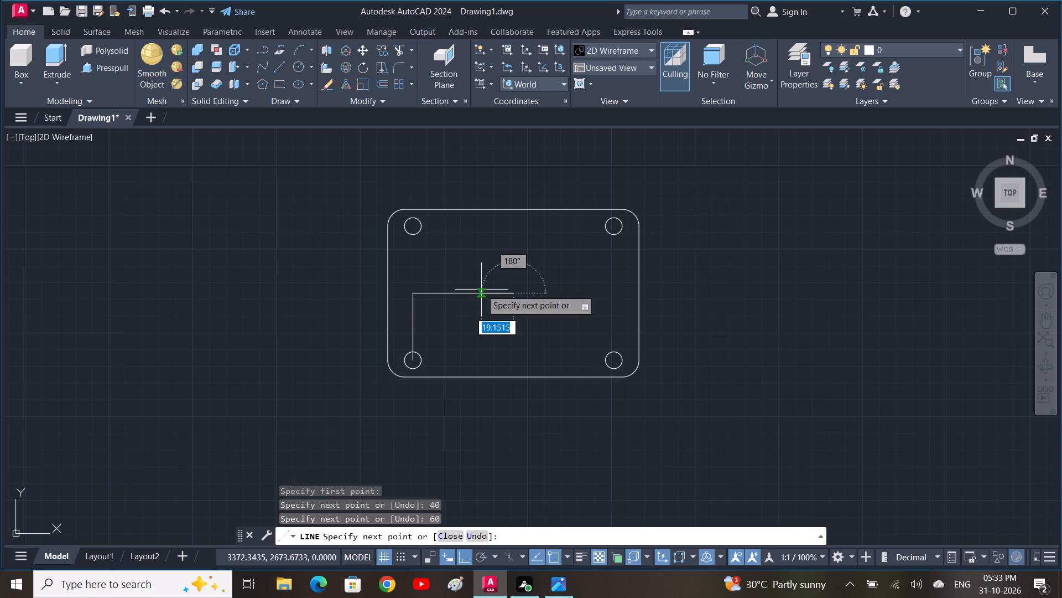
key("space")
Start a circle centred on the midpoint of the 60 line, and check the boss diameters in the reference top view.
key("c")
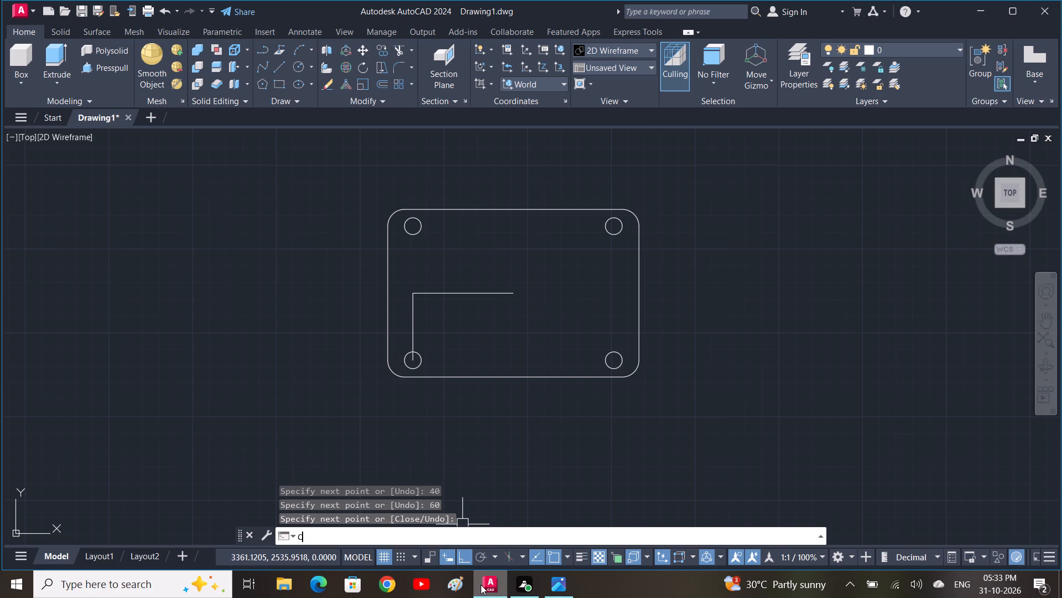
key("space")
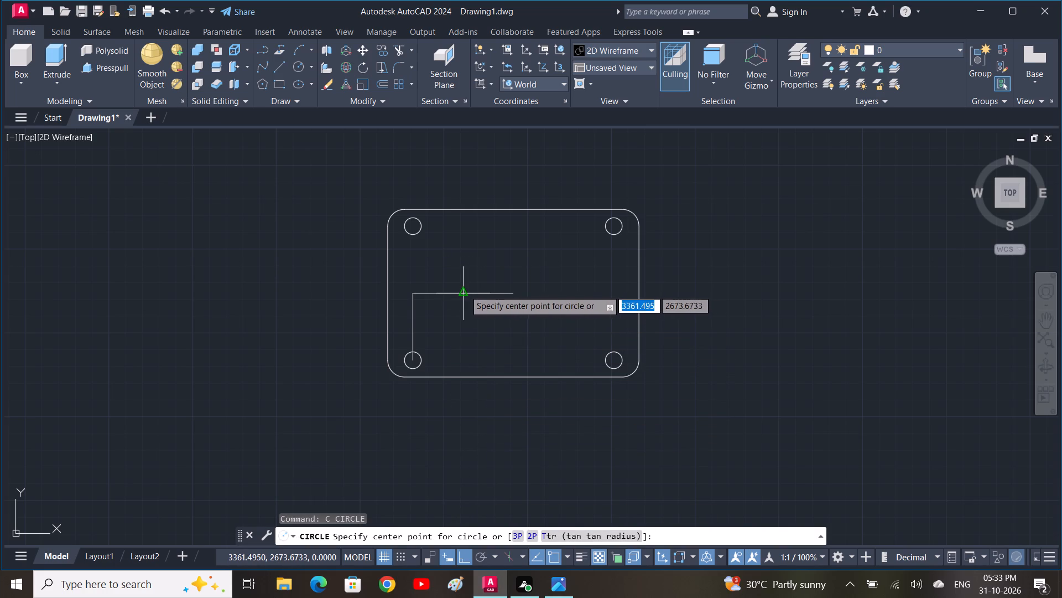
left_click(464, 291)
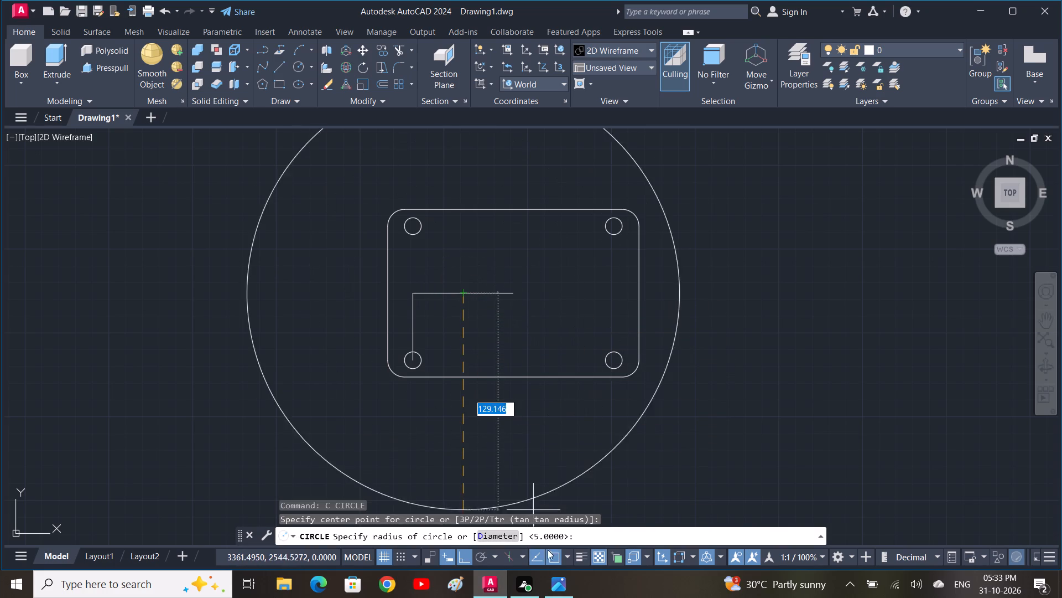
left_click(565, 588)
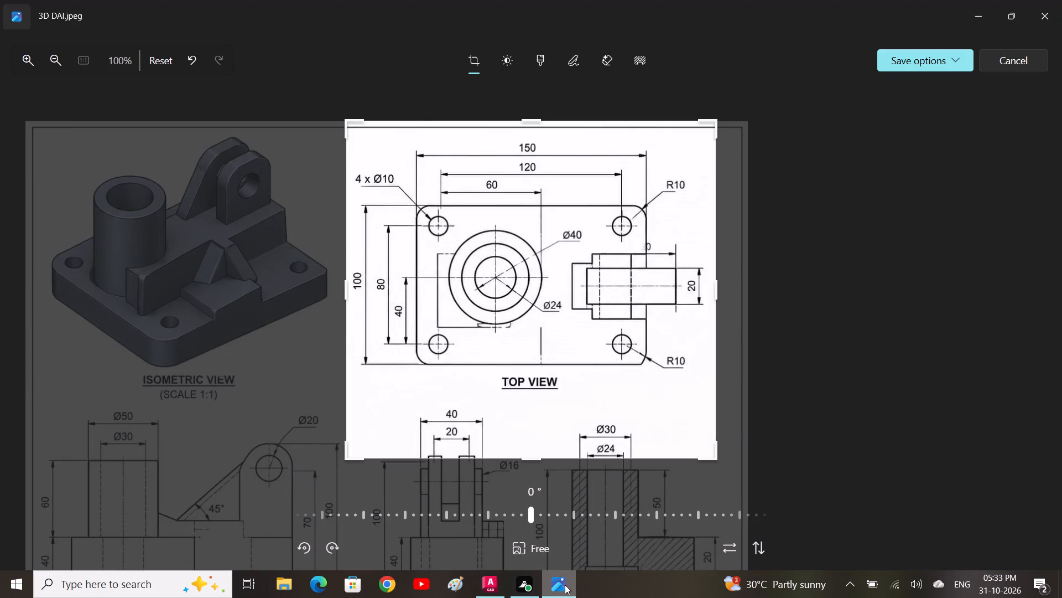
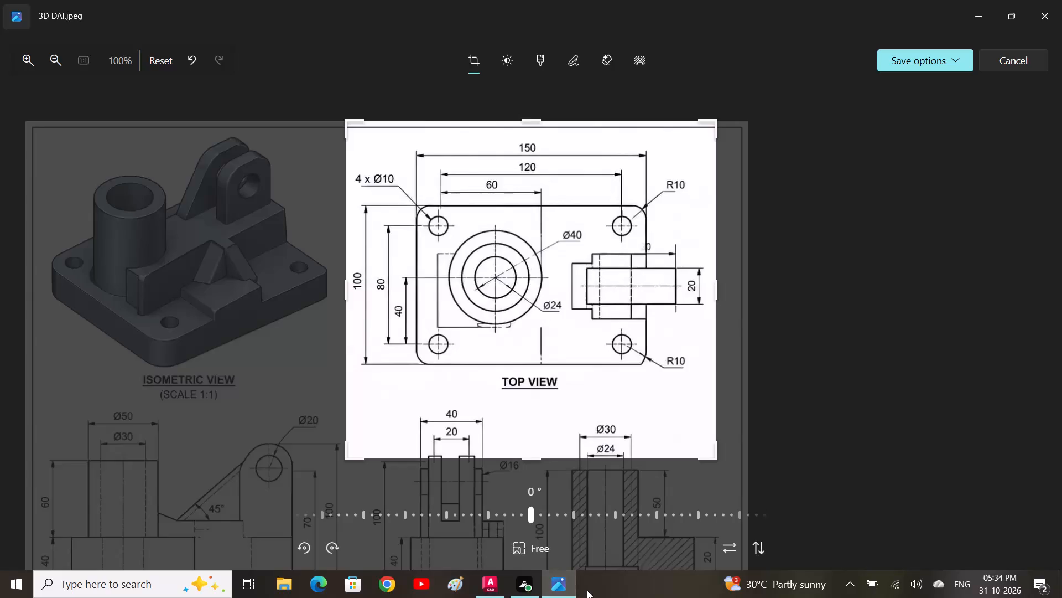
Switch back to AutoCAD and complete the circle centred on the 60 line's midpoint with a radius of 25.
left_click(497, 584)
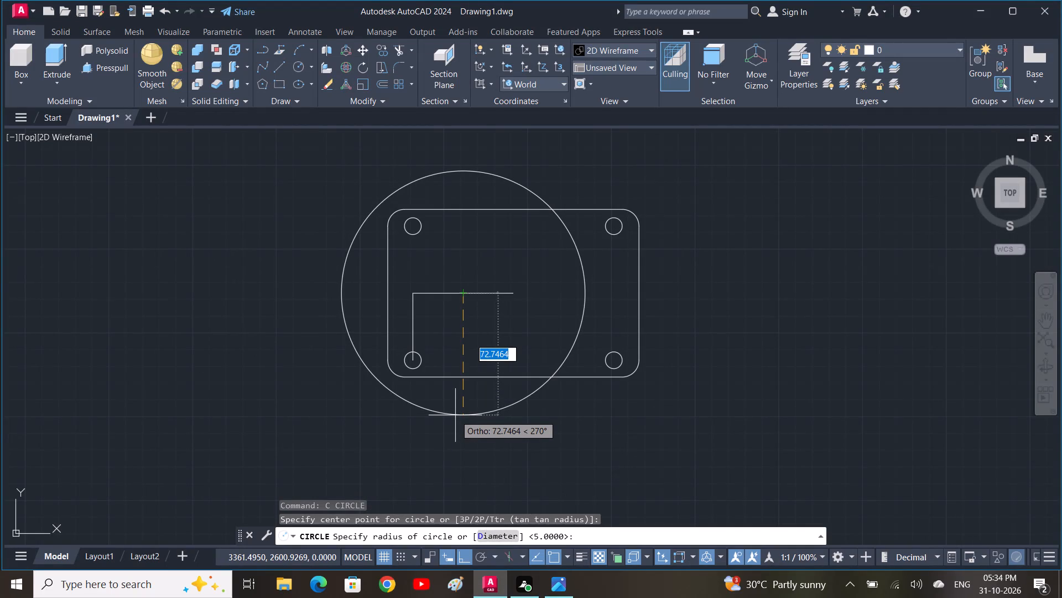
type("25")
key("space")
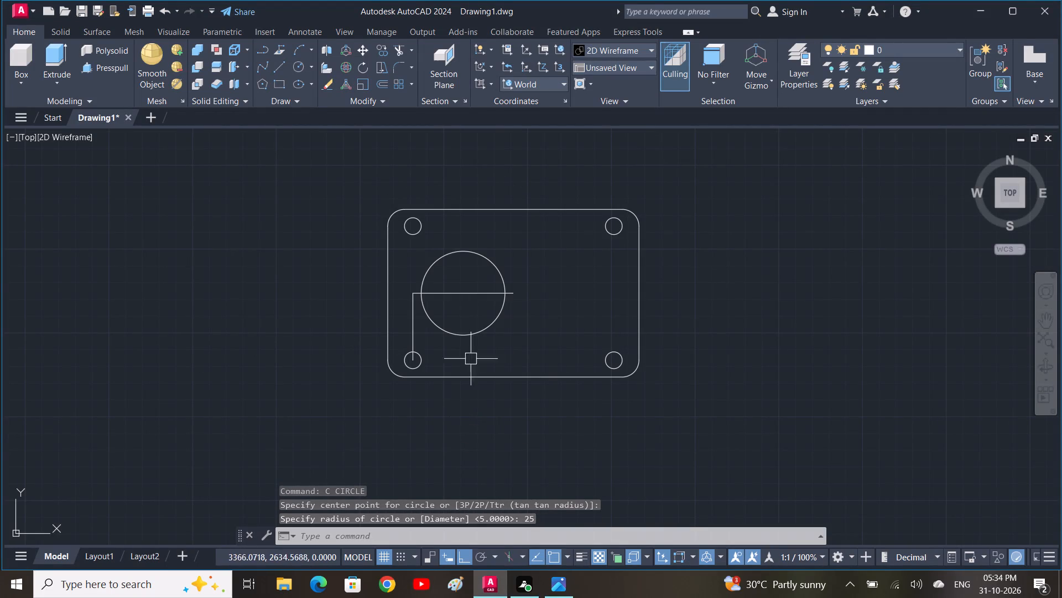
Switch to the reference image and examine the front, right side and section A-A views for the boss diameters and heights.
left_click(555, 587)
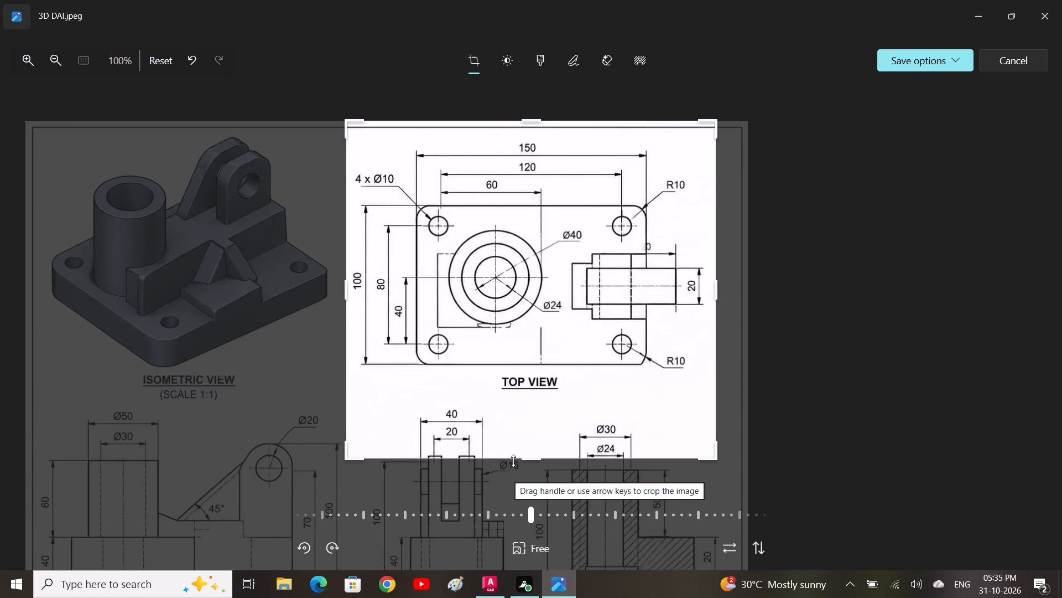
scroll(509, 258, "down", 1)
middle_click_drag(522, 360, 525, 224)
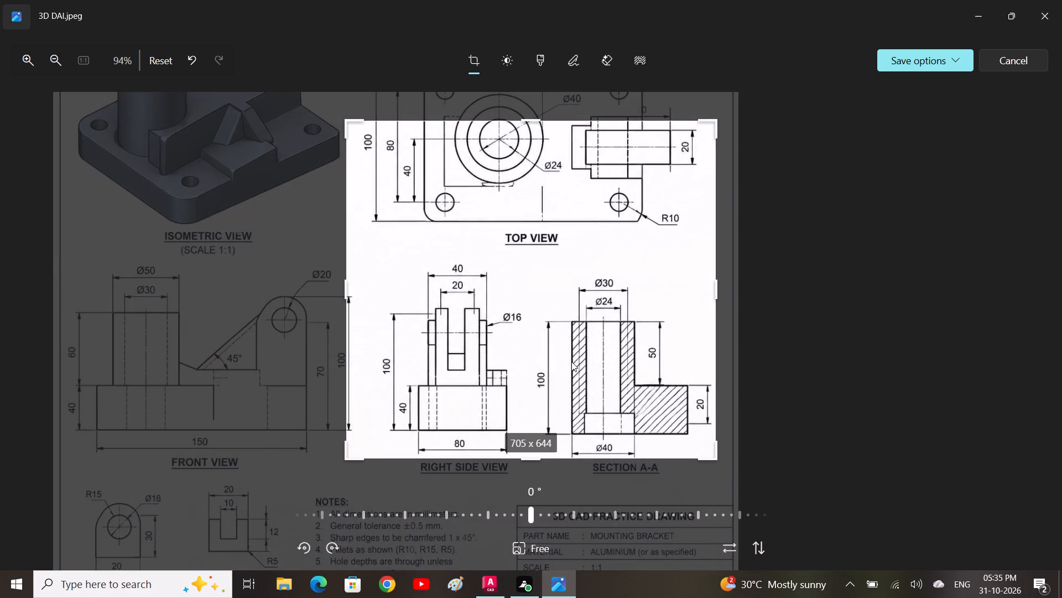
scroll(537, 363, "up", 1)
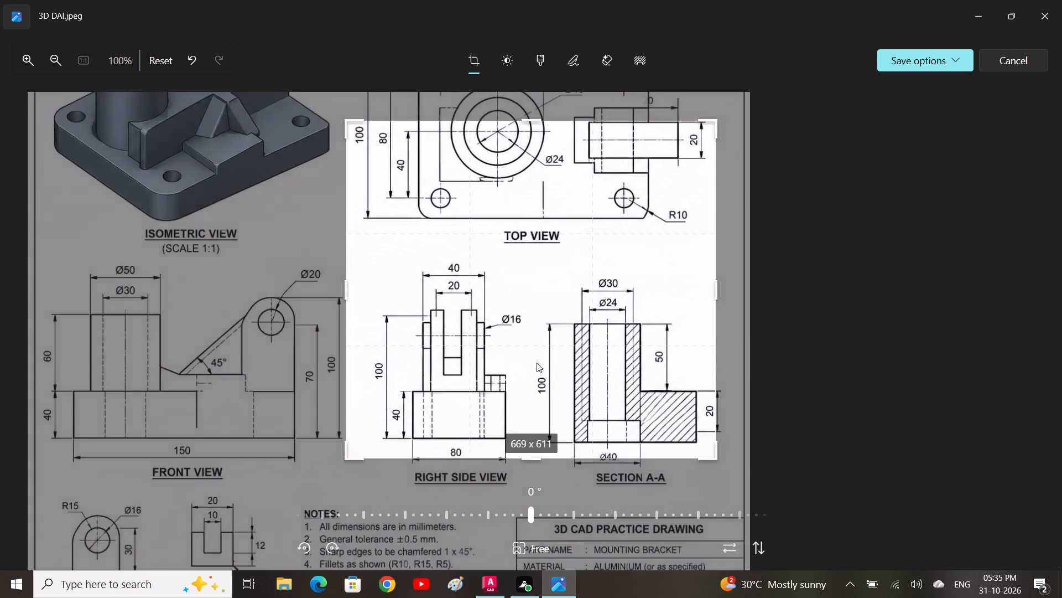
middle_click_drag(537, 363, 543, 279)
middle_click_drag(556, 319, 538, 320)
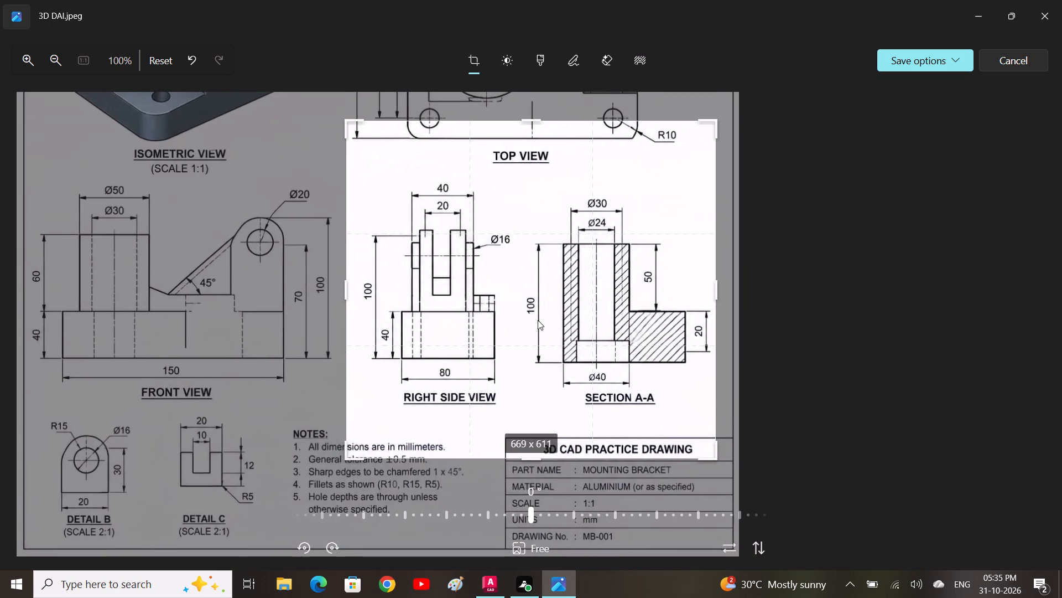
middle_click_drag(538, 320, 532, 322)
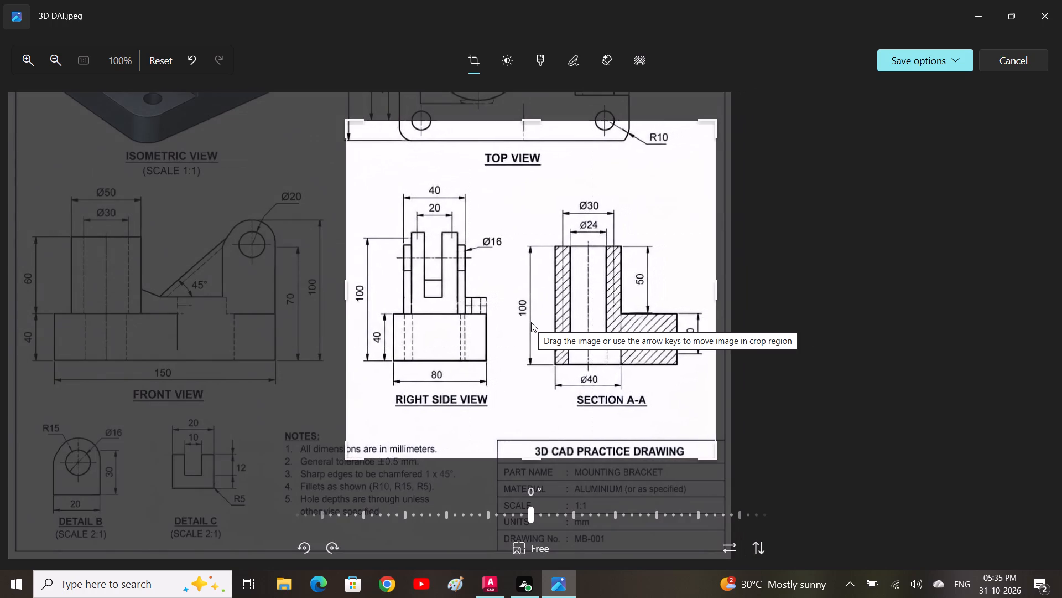
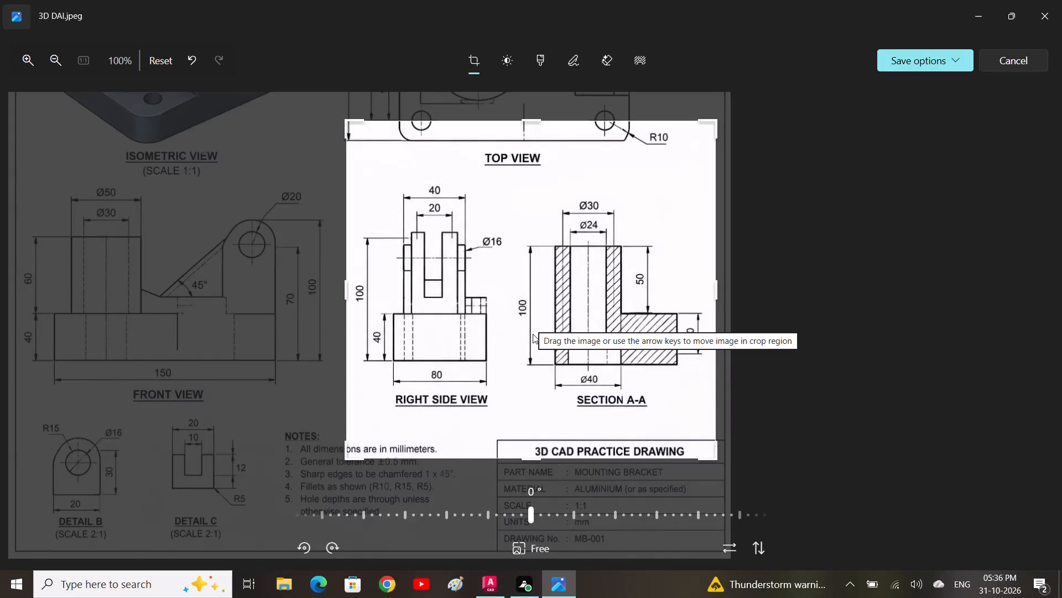
Examine the section A-A, right side, front and top views of the reference drawing for the boss and lug dimensions.
middle_click_drag(544, 334, 560, 316)
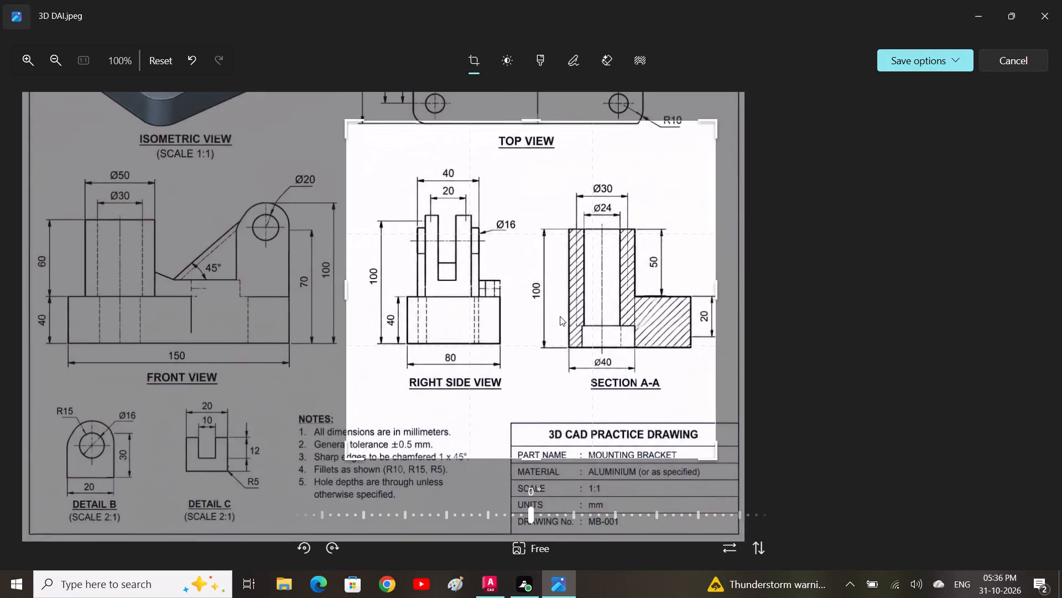
middle_click_drag(560, 316, 563, 315)
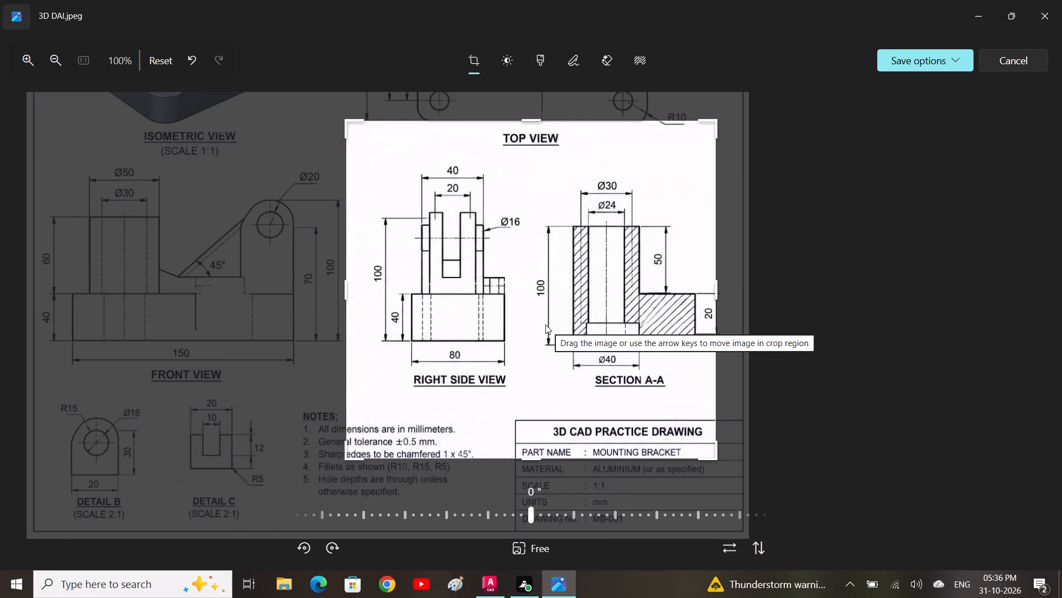
scroll(545, 327, "down", 13)
middle_click_drag(541, 281, 480, 415)
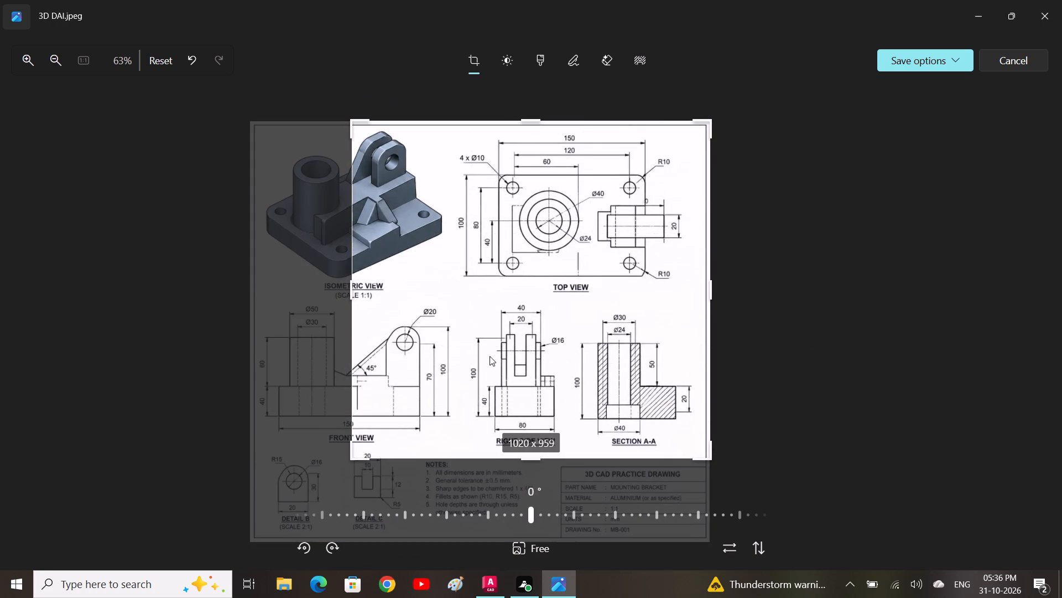
middle_click_drag(493, 374, 617, 321)
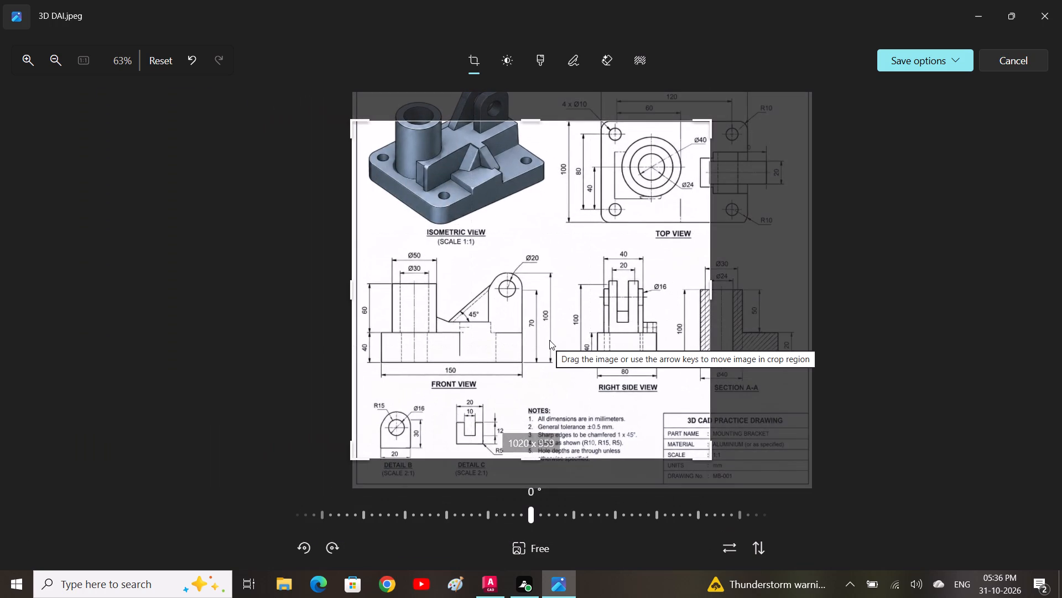
middle_click_drag(549, 345, 519, 399)
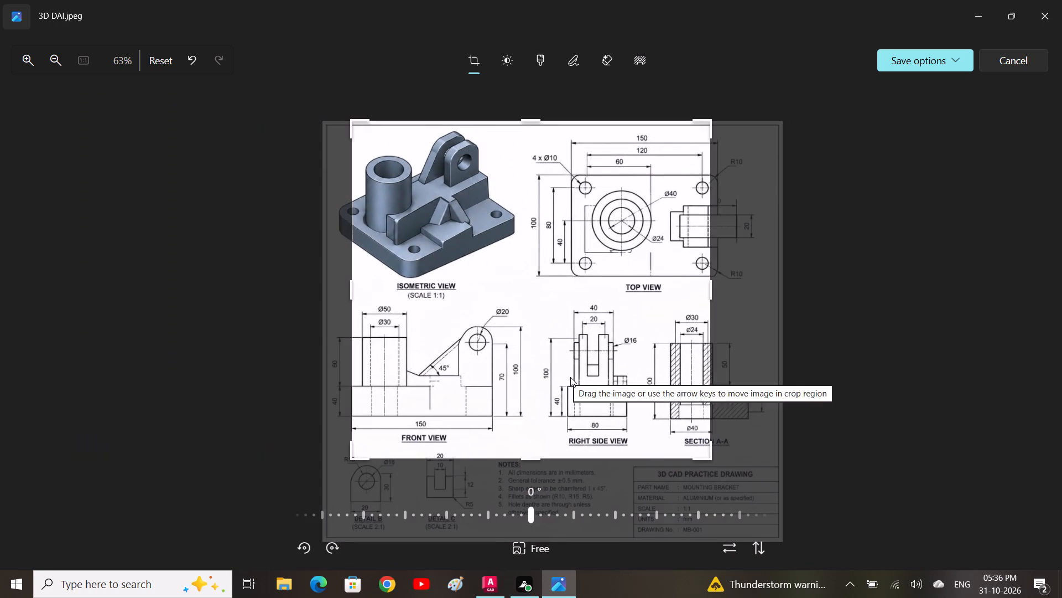
middle_click_drag(570, 378, 455, 359)
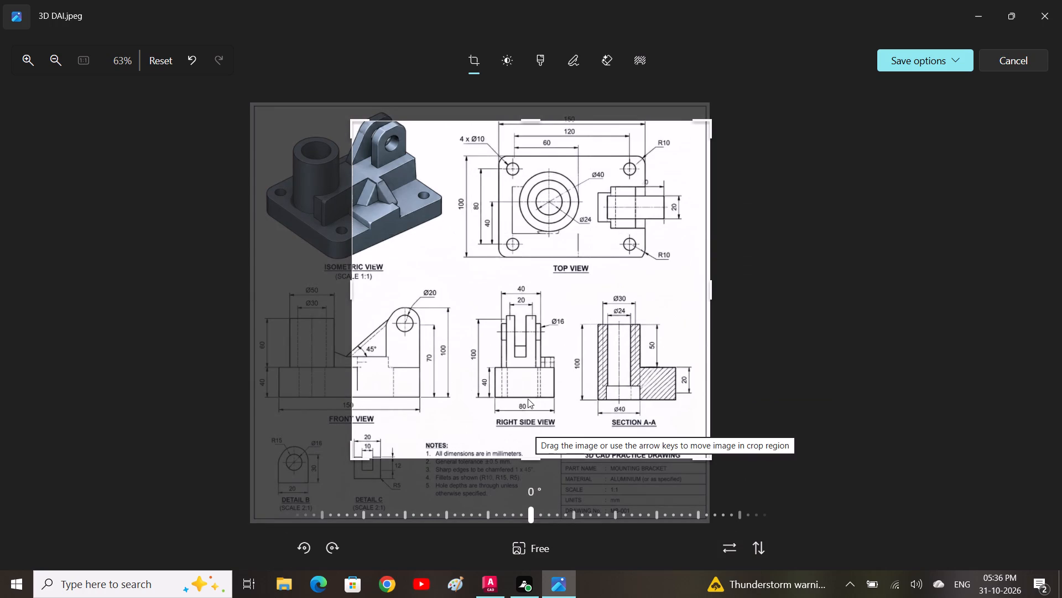
scroll(528, 399, "down", 3)
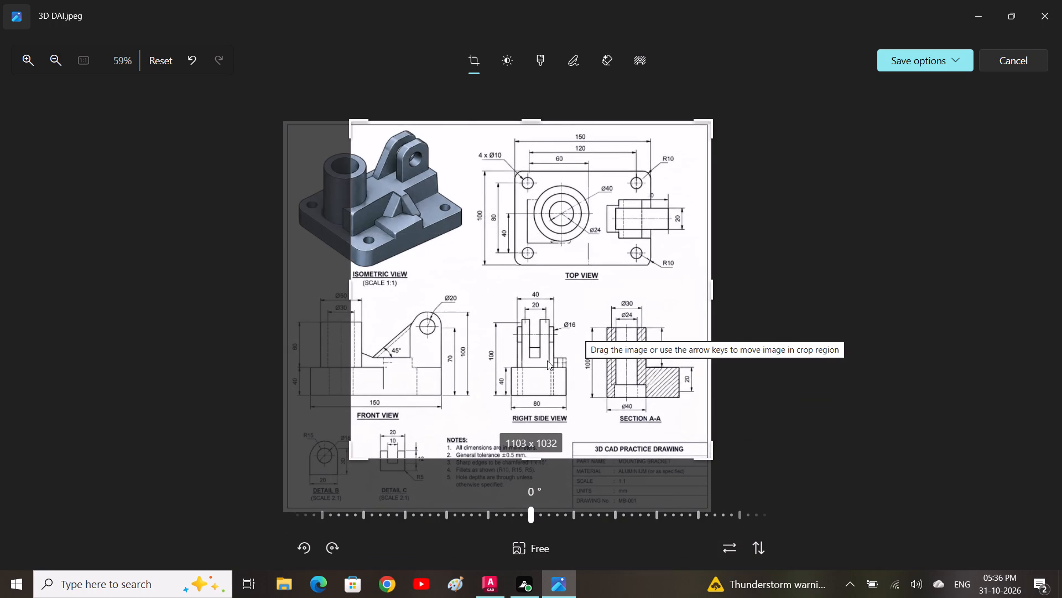
scroll(597, 377, "down", 2)
middle_click_drag(636, 404, 606, 400)
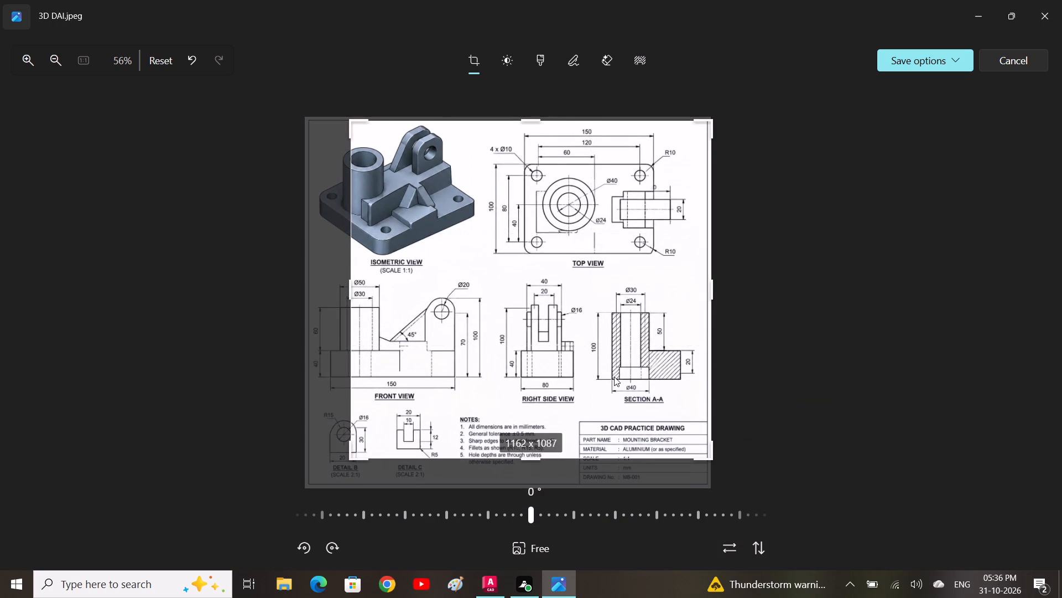
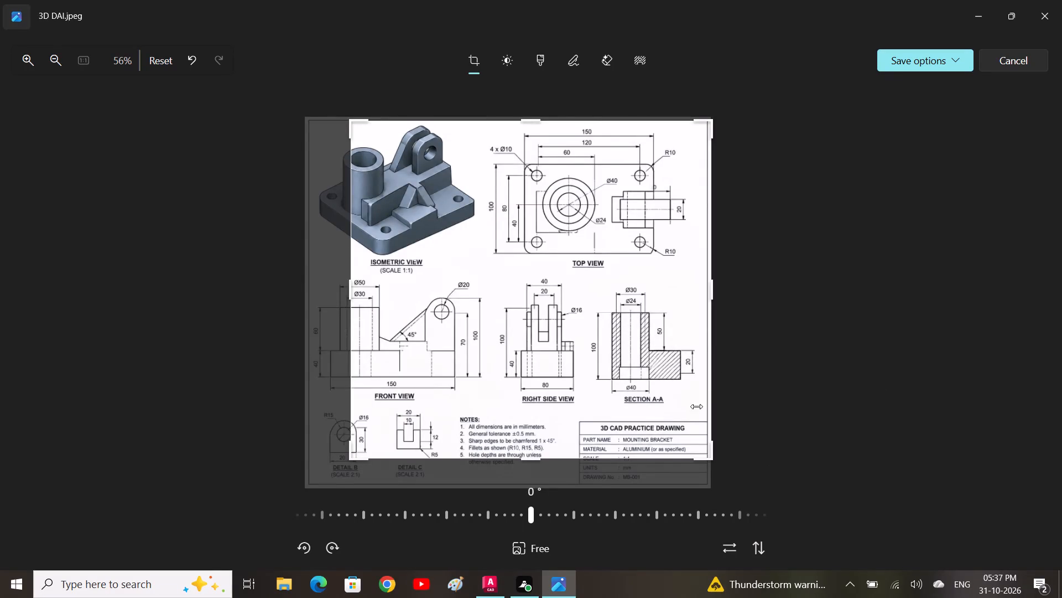
Examine the front view and details B and C of the reference drawing for the boss and lug dimensions.
scroll(627, 373, "down", 3)
middle_click_drag(586, 354, 637, 317)
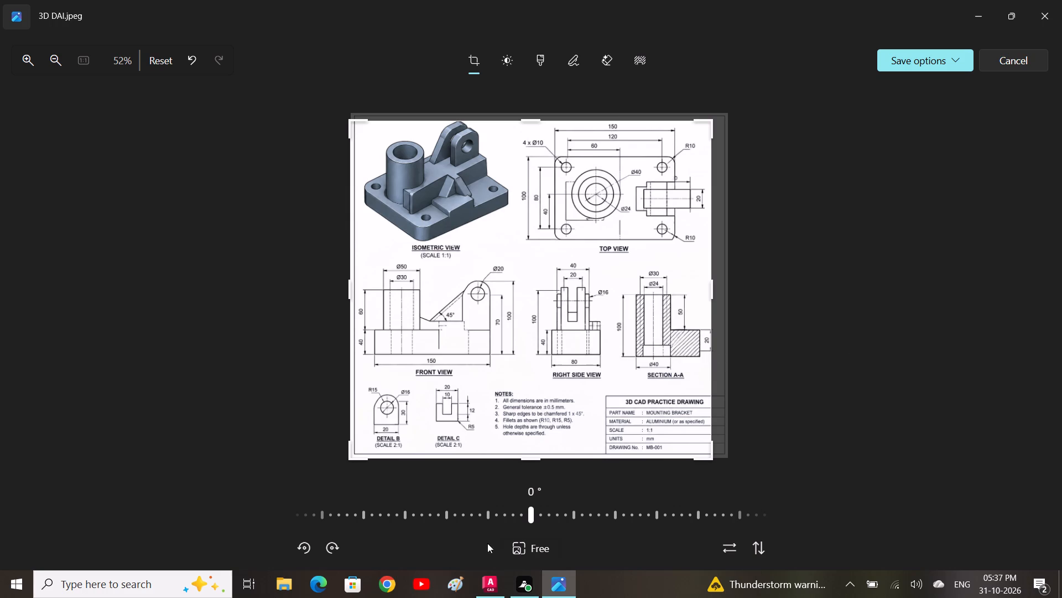
middle_click_drag(454, 370, 512, 377)
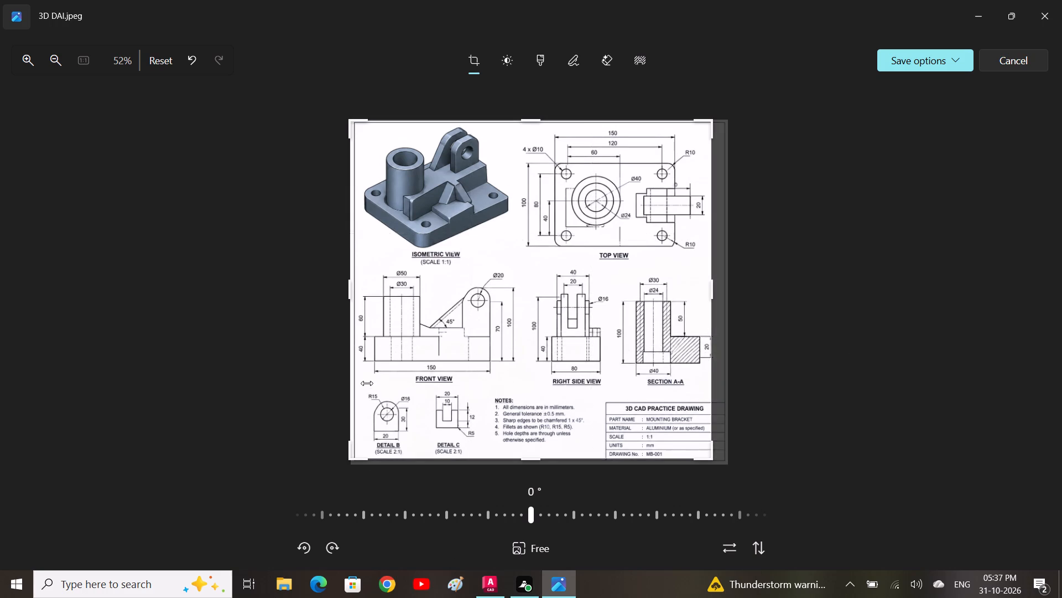
scroll(407, 431, "up", 3)
middle_click_drag(407, 424, 601, 277)
scroll(495, 342, "up", 3)
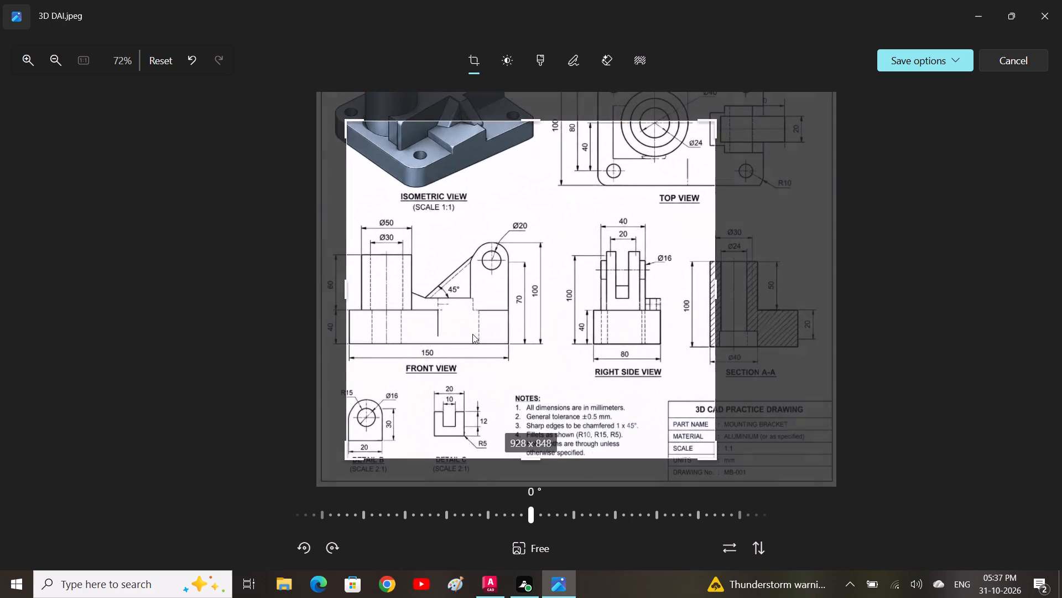
scroll(475, 332, "down", 2)
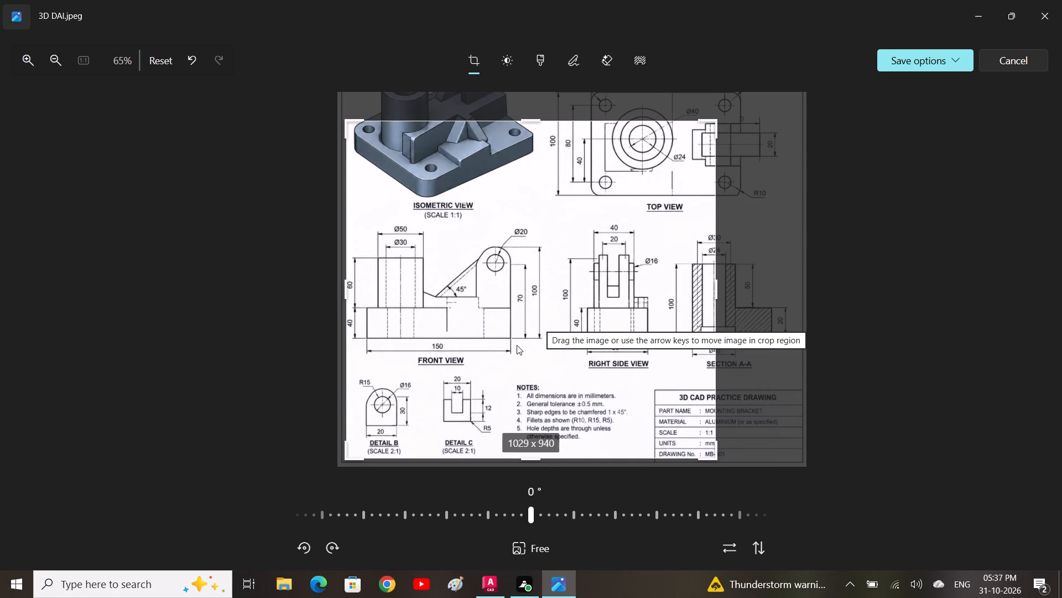
scroll(558, 249, "down", 3)
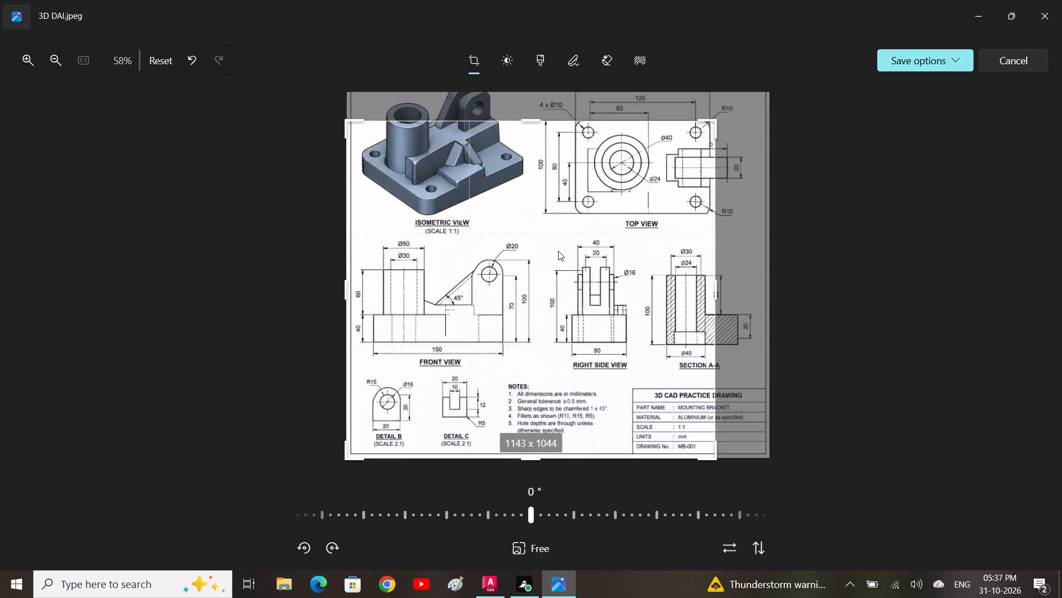
Examine the top view of the reference drawing for the boss circle diameters and hole positions.
middle_click_drag(558, 249, 456, 331)
middle_click_drag(566, 235, 524, 296)
scroll(586, 224, "up", 2)
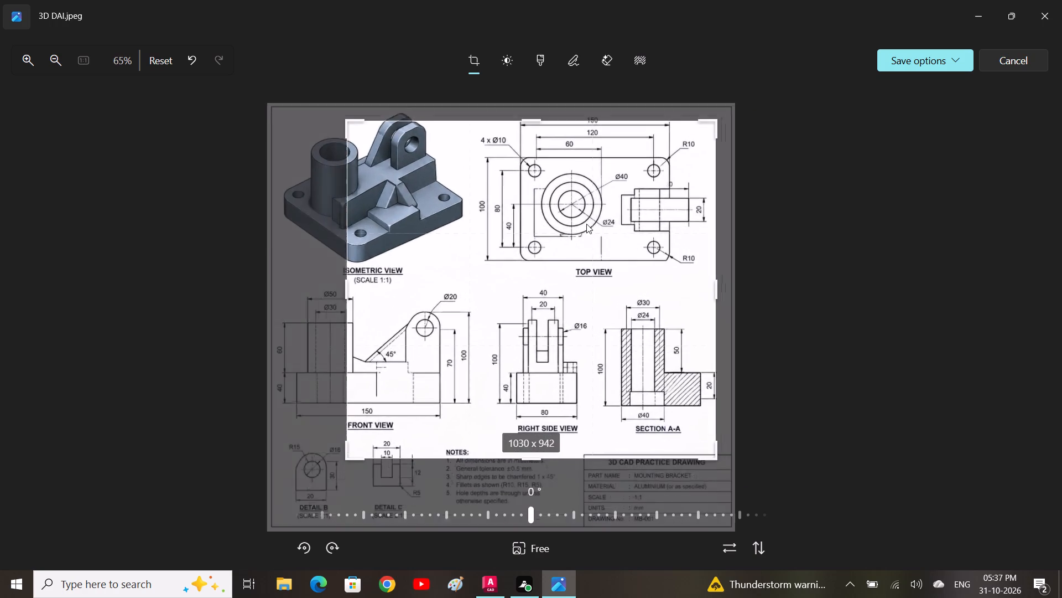
scroll(603, 215, "up", 2)
middle_click_drag(605, 213, 458, 399)
scroll(463, 394, "up", 6)
middle_click_drag(560, 258, 511, 356)
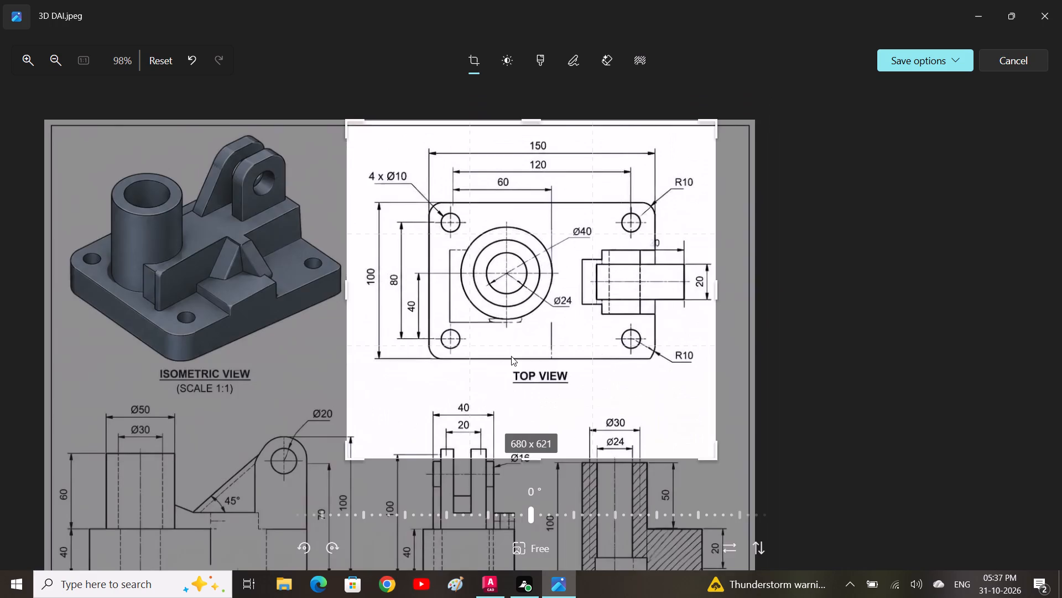
middle_click_drag(511, 356, 497, 380)
scroll(539, 300, "down", 4)
middle_click_drag(539, 297, 549, 296)
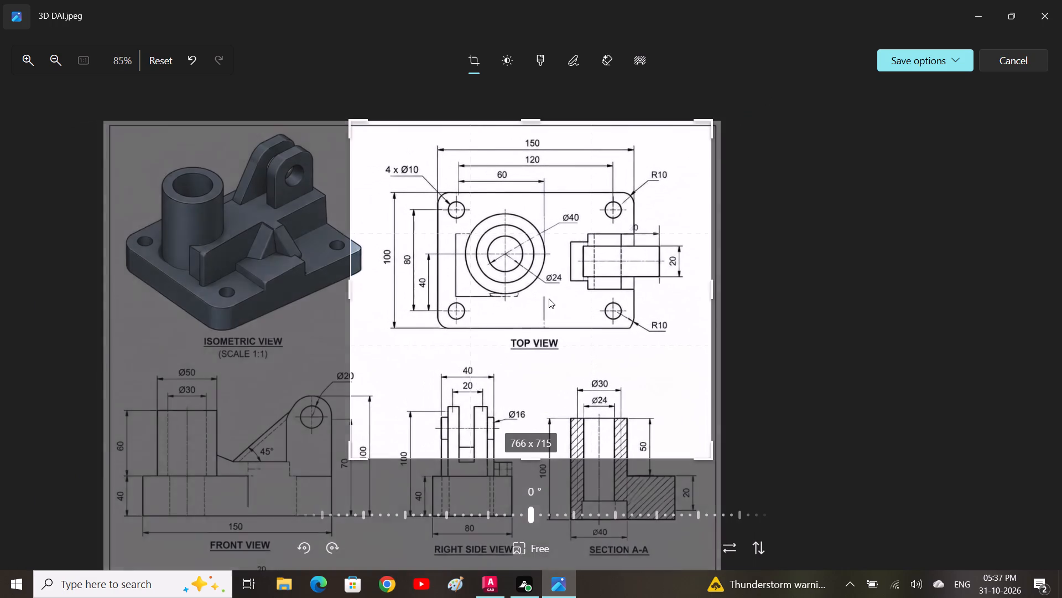
scroll(549, 299, "up", 1)
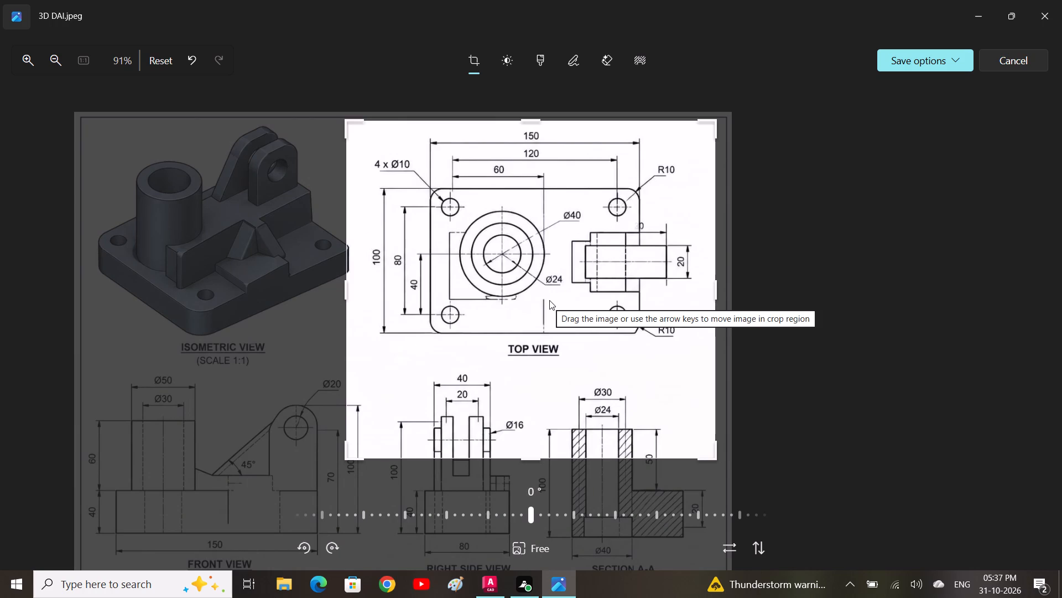
Compare the isometric, top, front, right side and section A-A views of the whole reference sheet for the boss bore sizes.
scroll(549, 300, "down", 20)
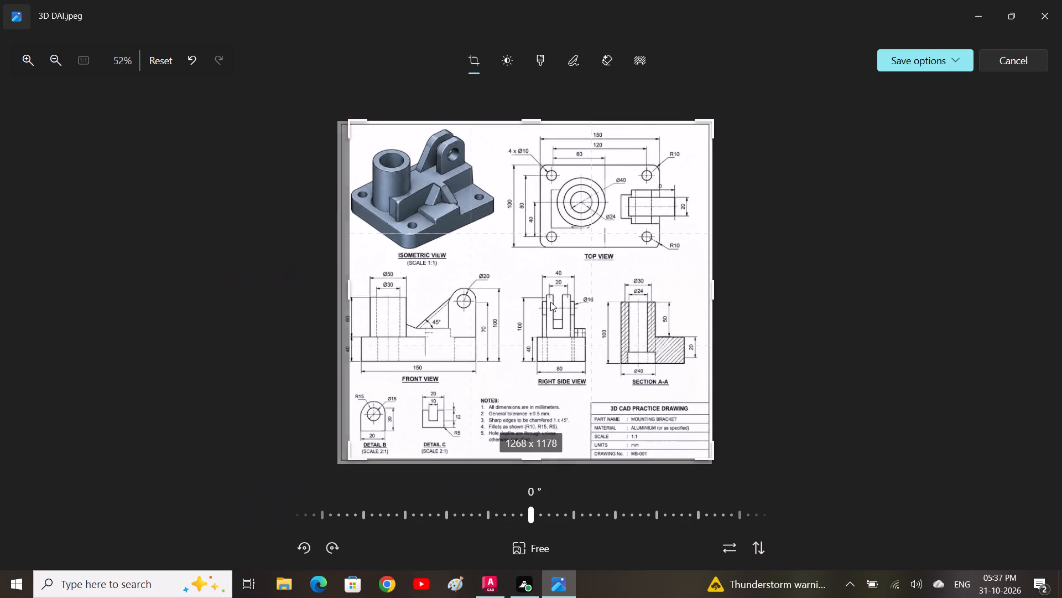
scroll(550, 302, "down", 5)
scroll(543, 250, "down", 4)
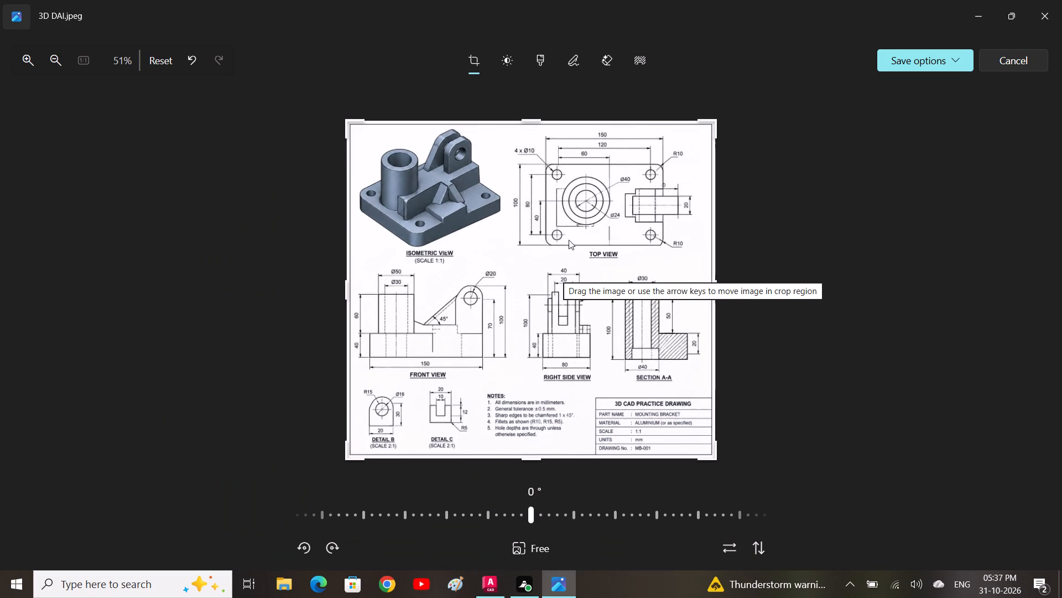
scroll(570, 236, "up", 4)
scroll(601, 203, "down", 4)
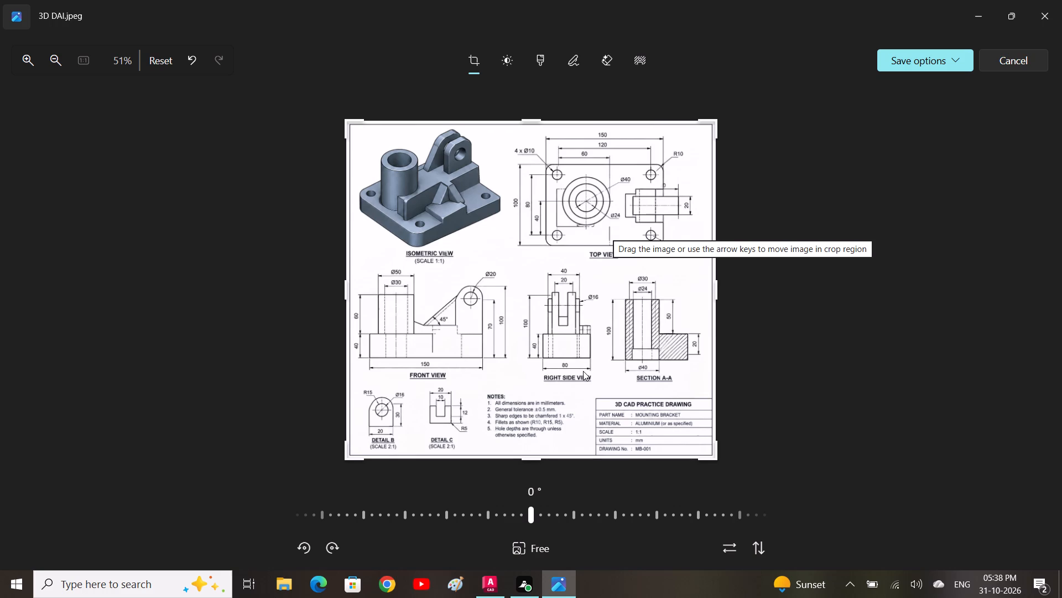
scroll(600, 329, "down", 3)
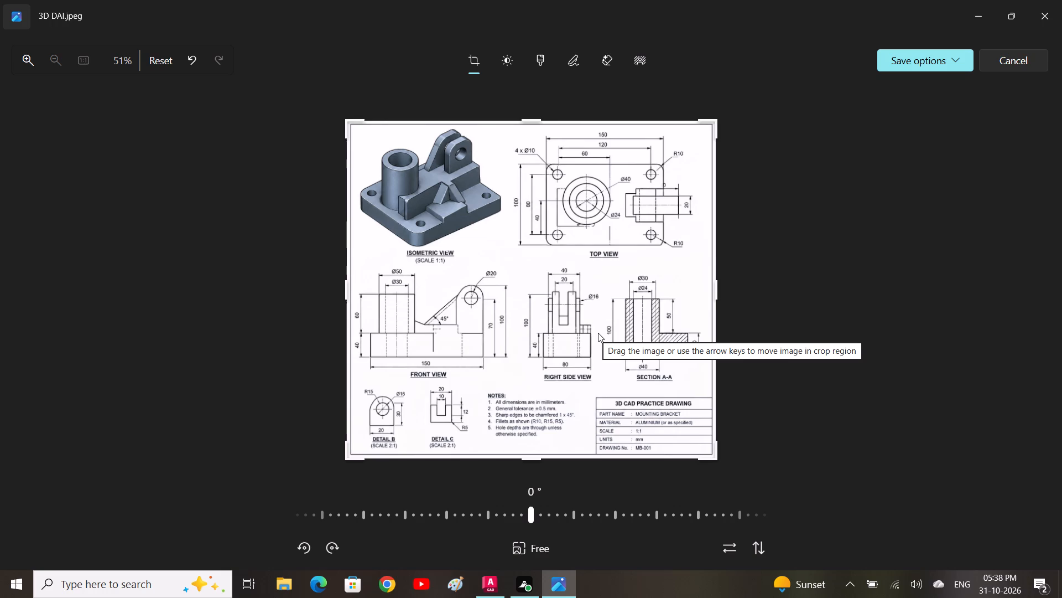
scroll(571, 326, "down", 2)
scroll(522, 301, "up", 2)
scroll(522, 301, "down", 2)
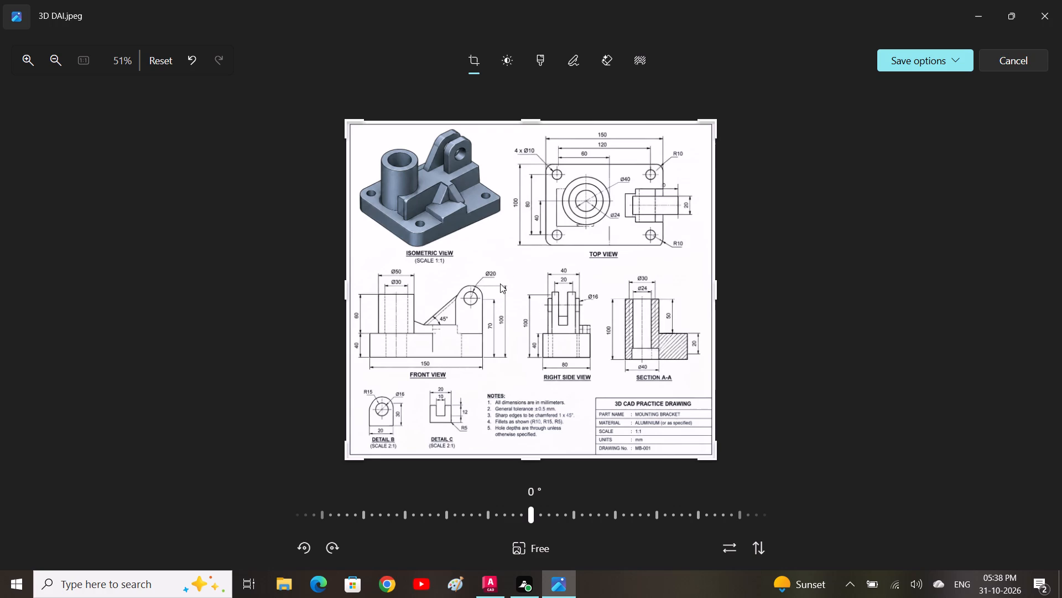
scroll(529, 246, "down", 7)
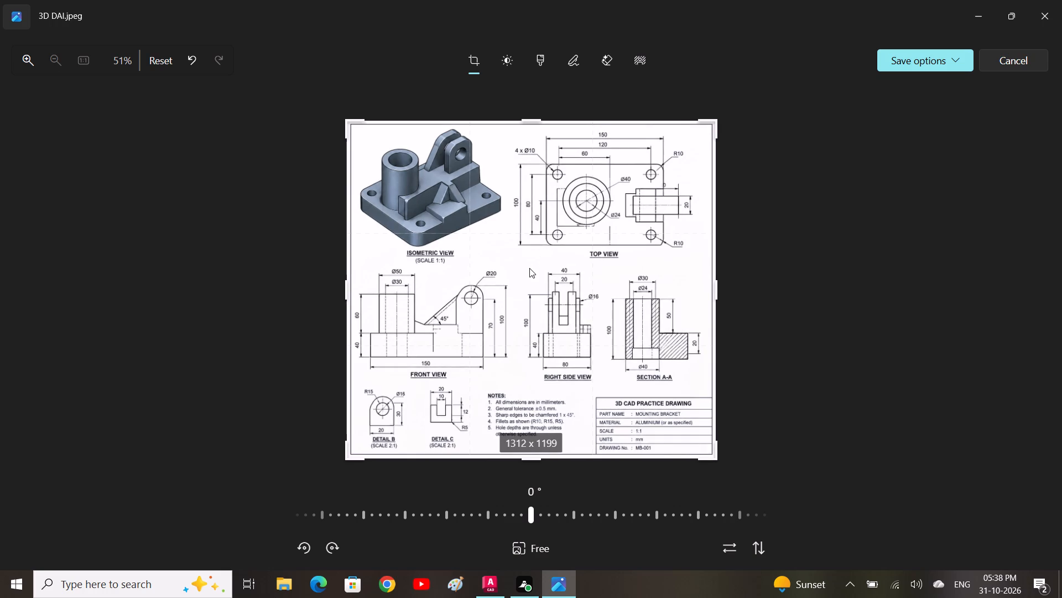
scroll(468, 338, "up", 1)
middle_click_drag(607, 293, 524, 350)
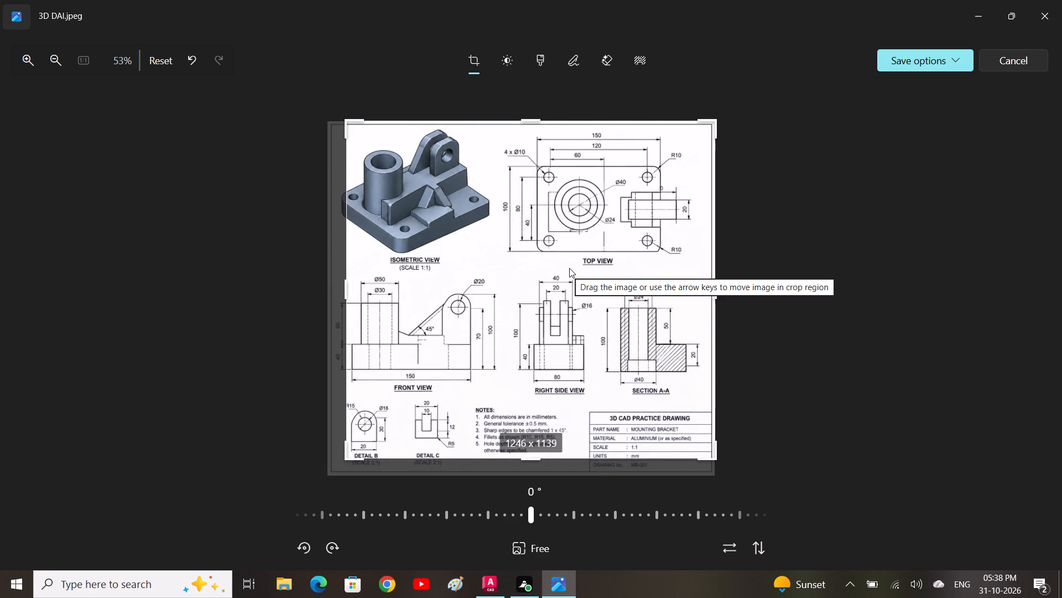
scroll(569, 269, "down", 3)
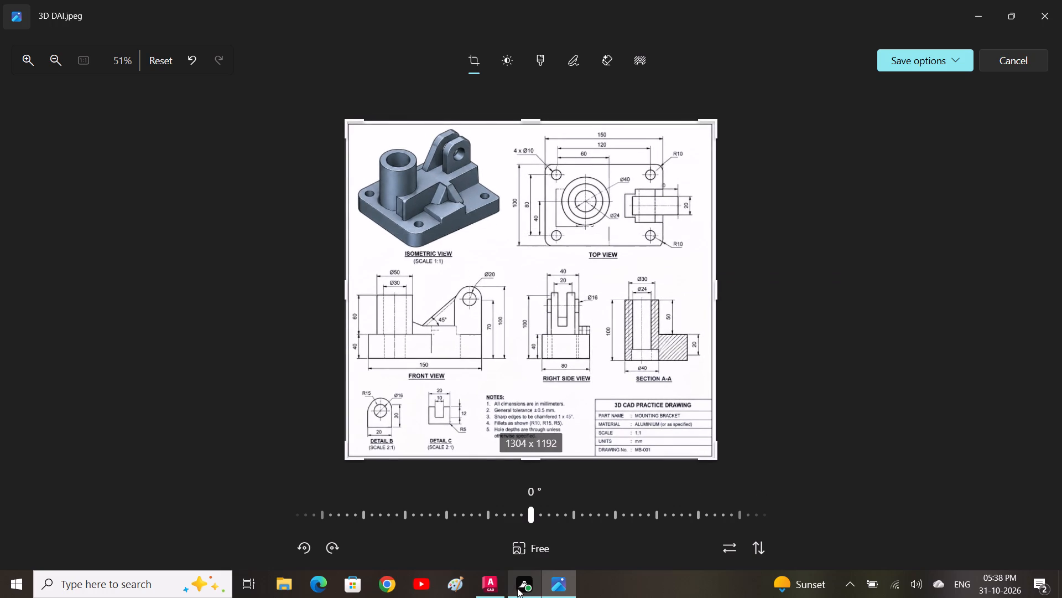
In AutoCAD, draw a 24 mm diameter circle concentric with the large boss circle on the plate.
left_click(558, 577)
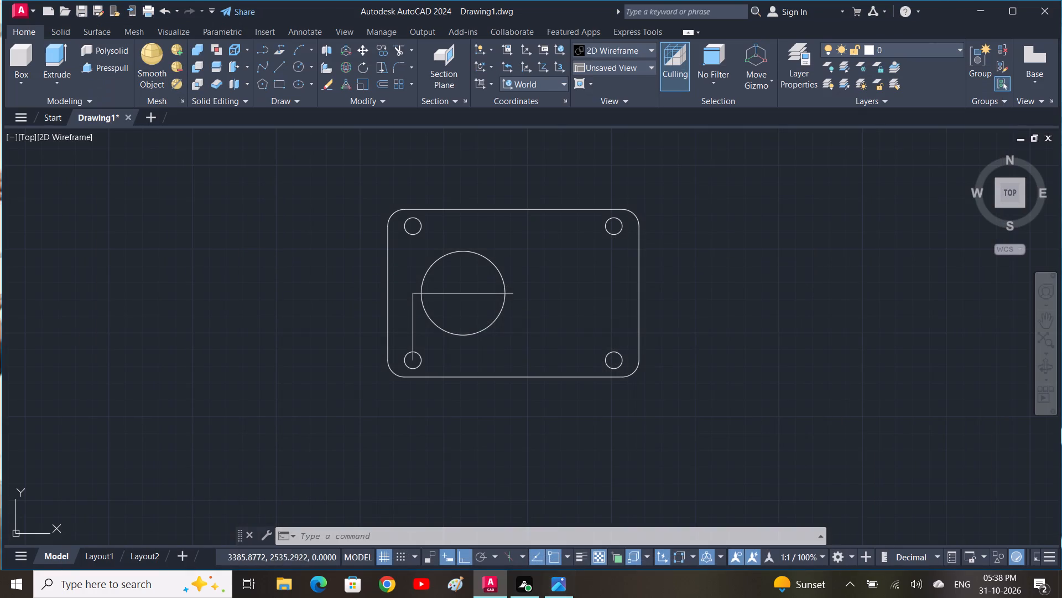
type("c")
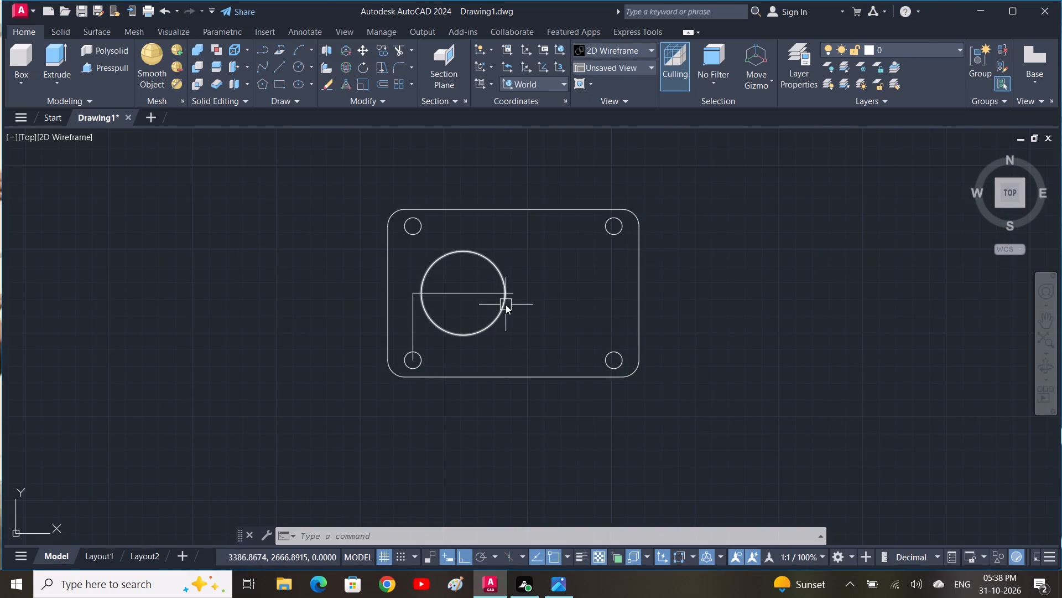
key("space")
left_click(463, 292)
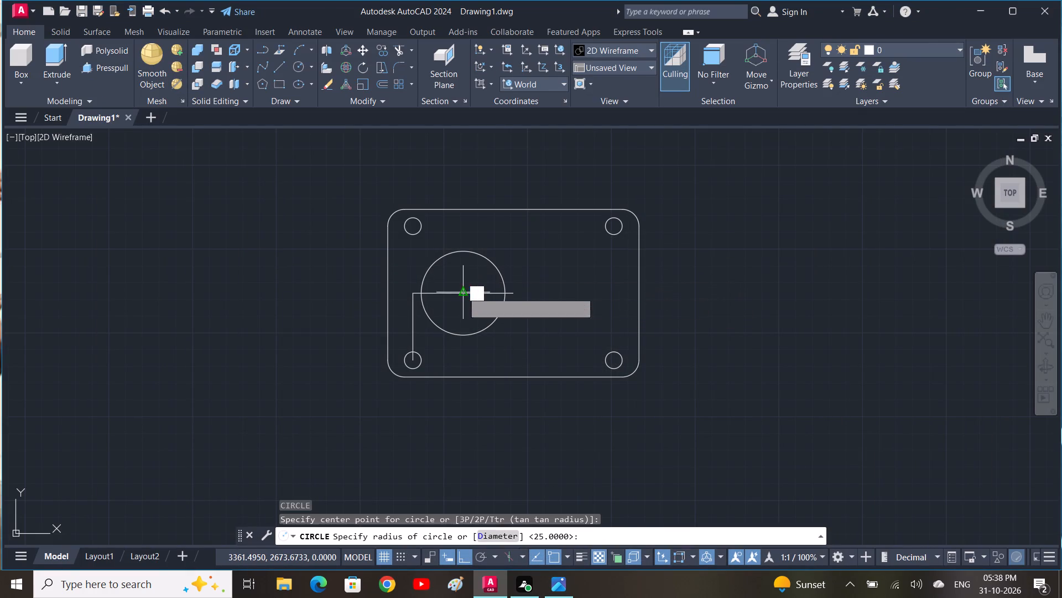
type("d 24")
key("space")
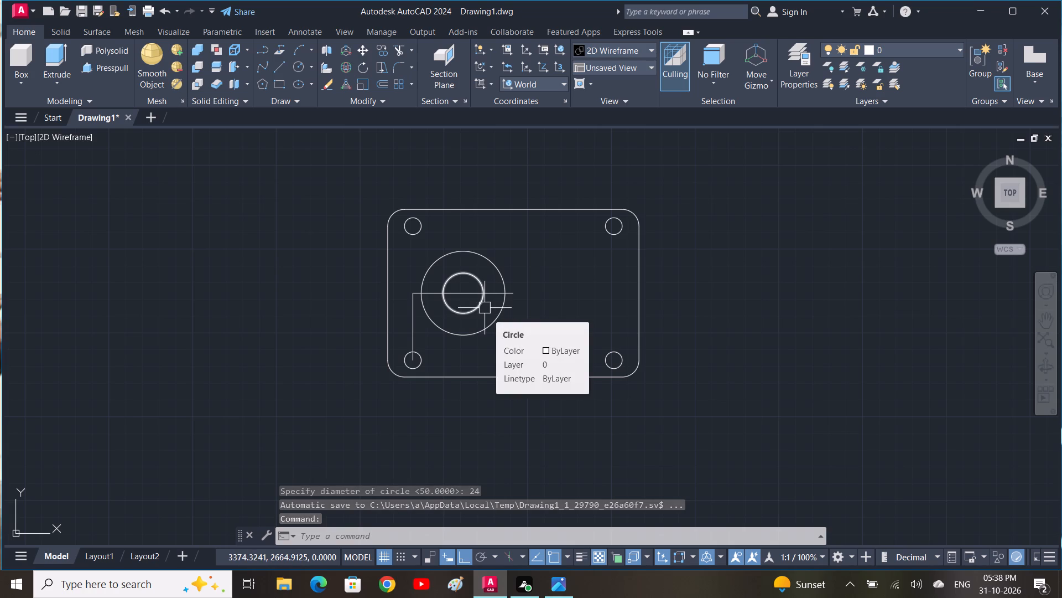
Draw a 30 mm diameter circle on the same centre as the boss circles.
type("c")
key("space")
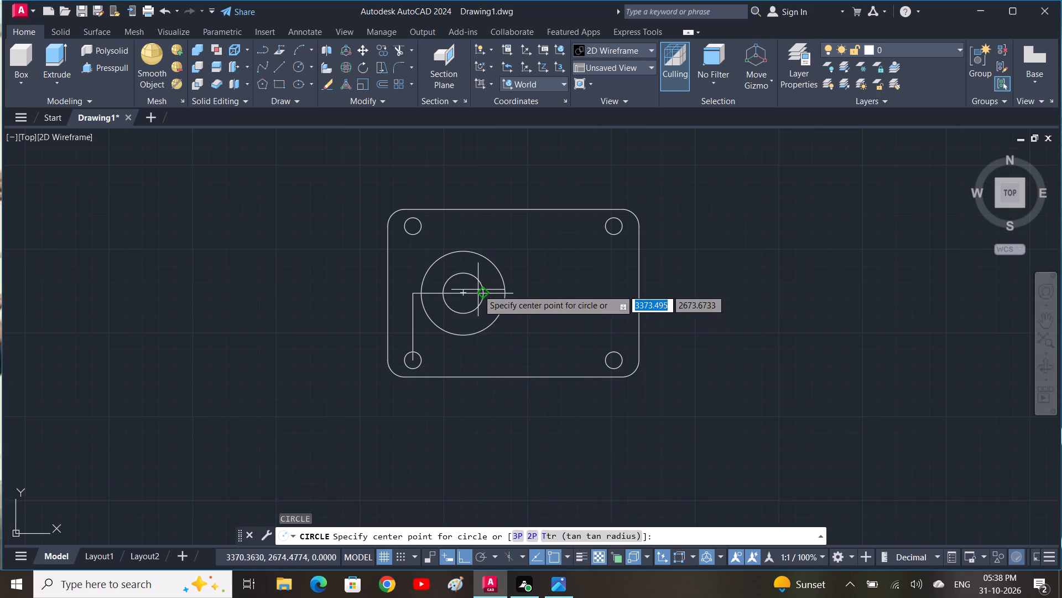
left_click(462, 291)
key("d")
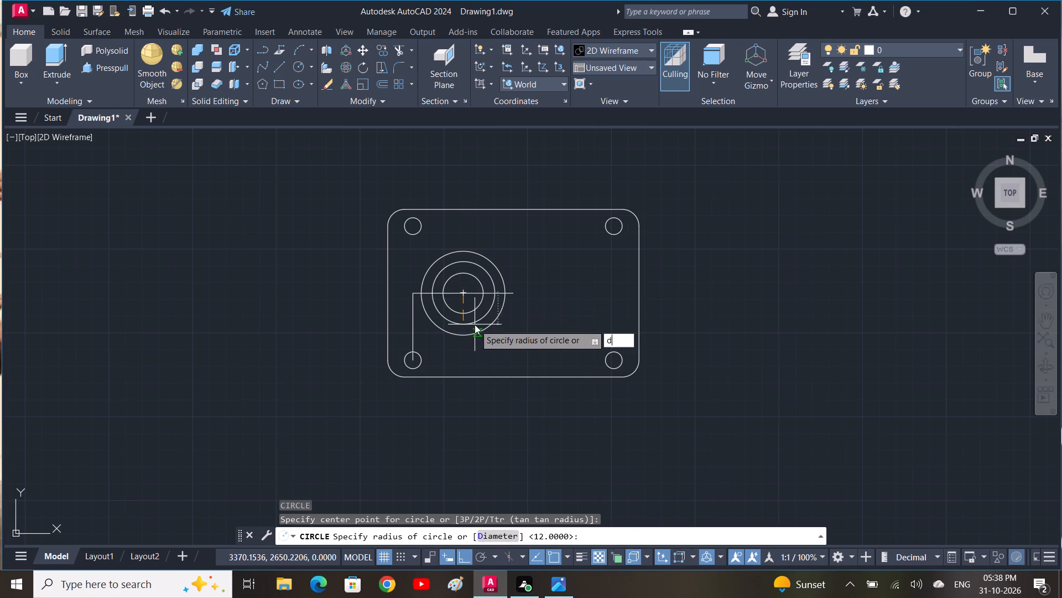
key("space")
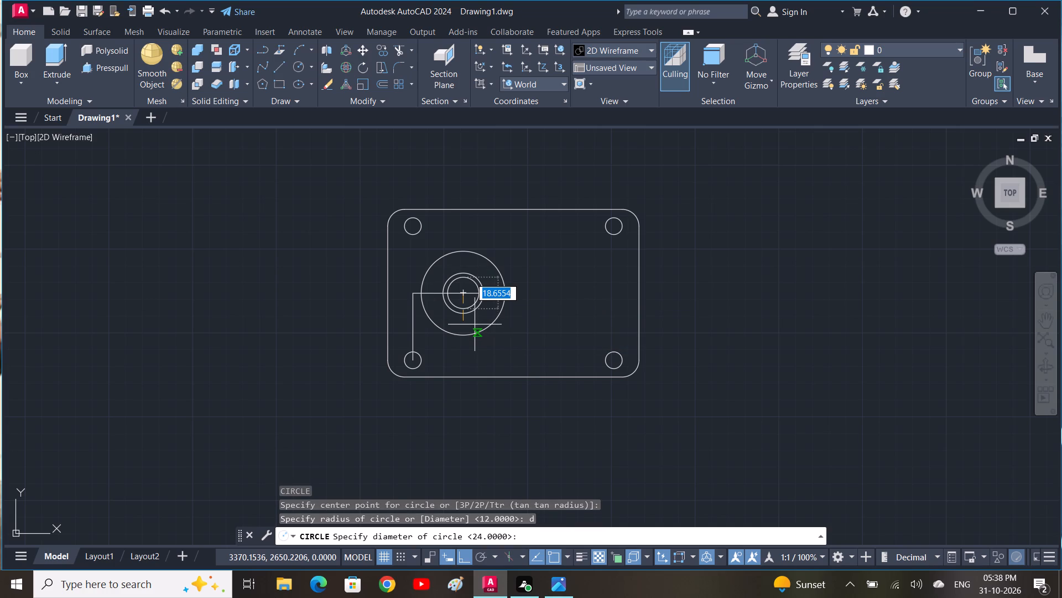
type("30")
key("space")
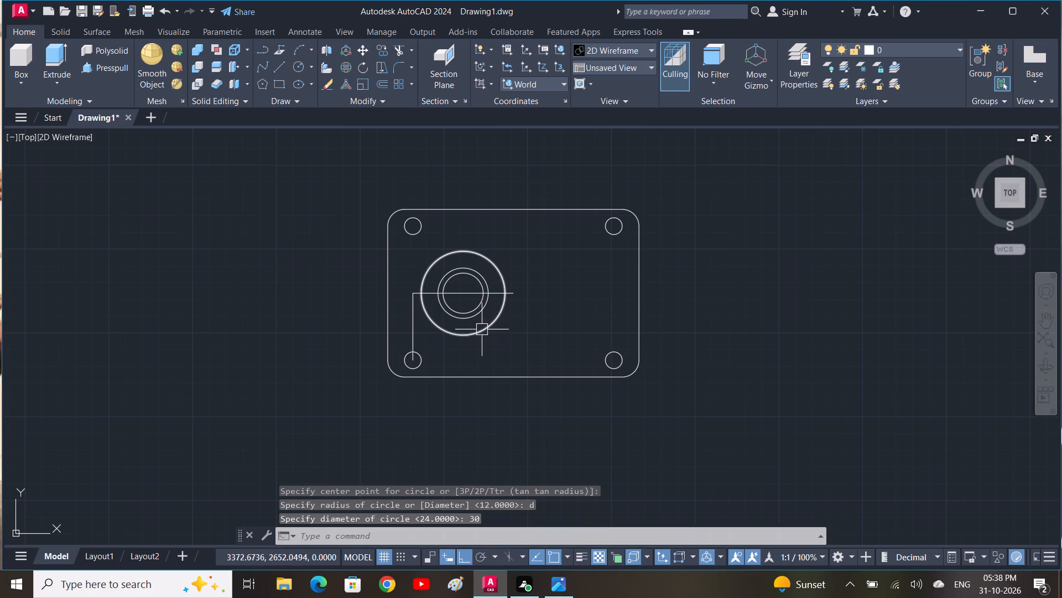
Delete the horizontal and vertical construction lines that located the boss centre.
left_click(472, 290)
key("Delete")
left_click(414, 311)
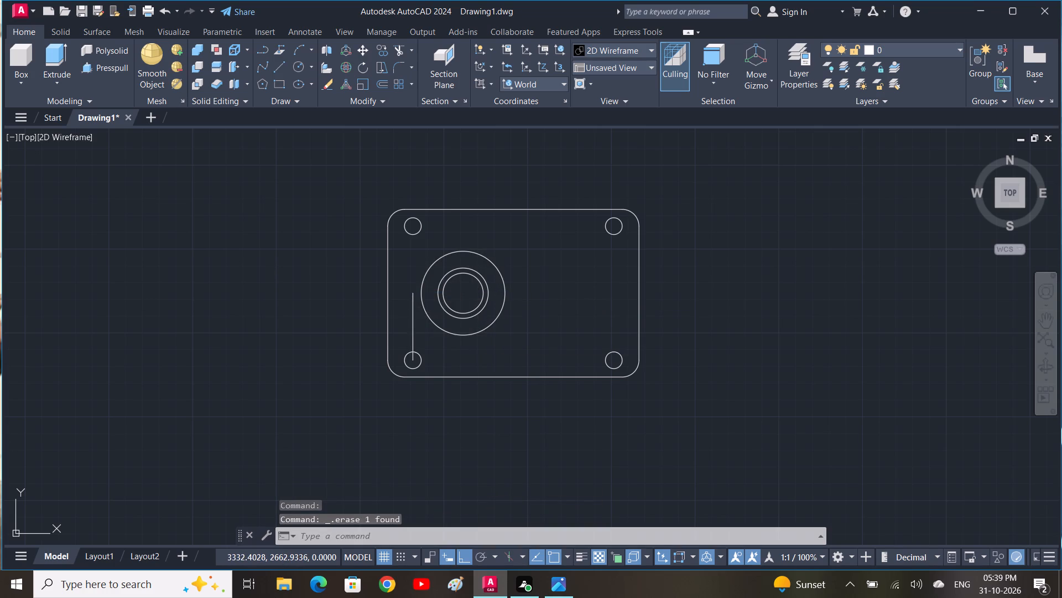
key("Delete")
scroll(419, 315, "down", 1)
scroll(466, 352, "up", 1)
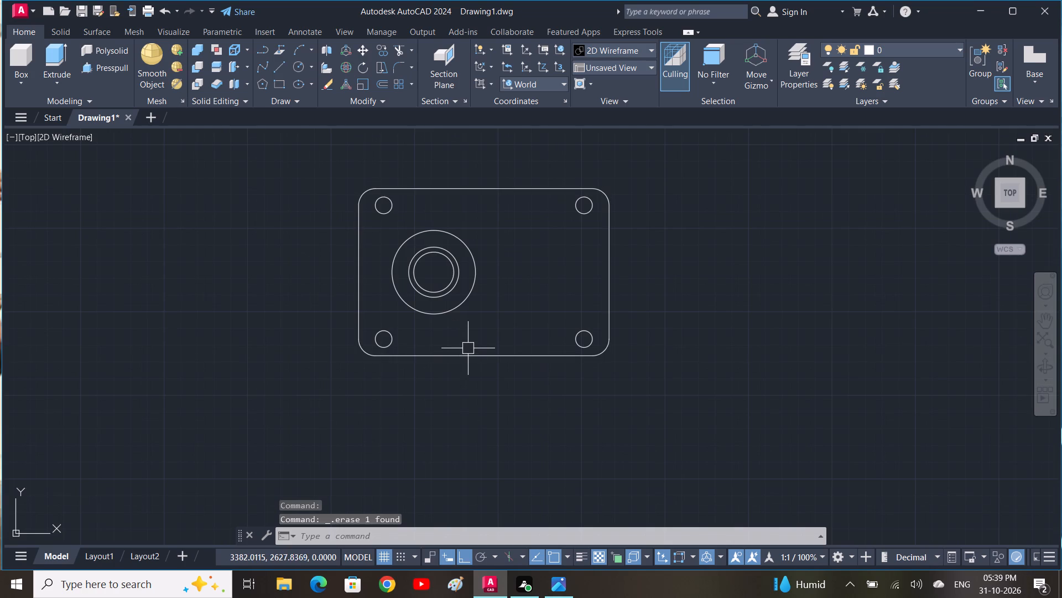
middle_click_drag(468, 348, 499, 327)
Switch to the reference image and examine the front view and section A-A for the plate and boss heights.
left_click(561, 586)
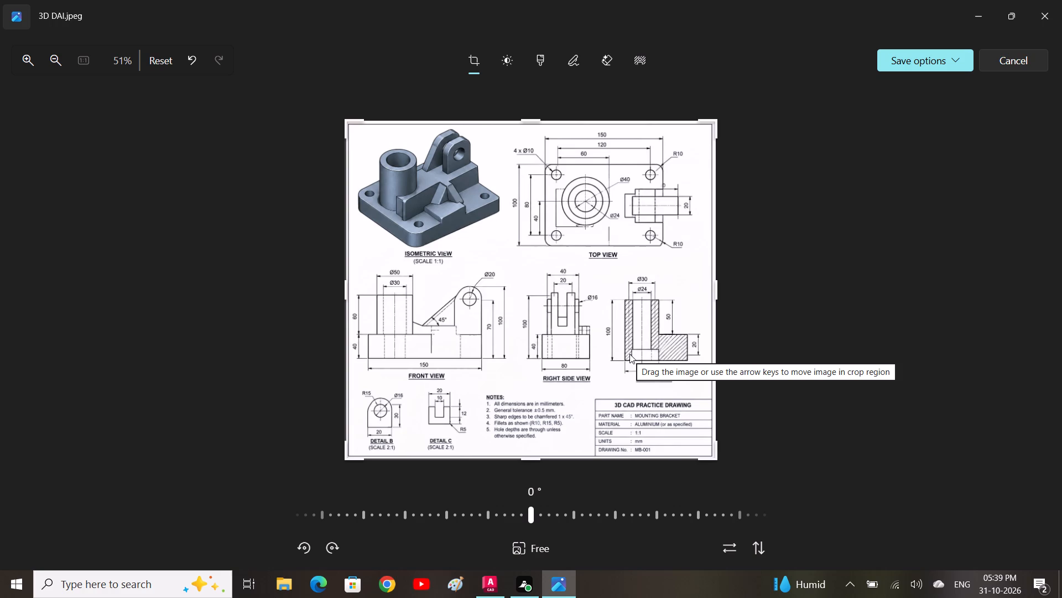
key("shift+super+F23")
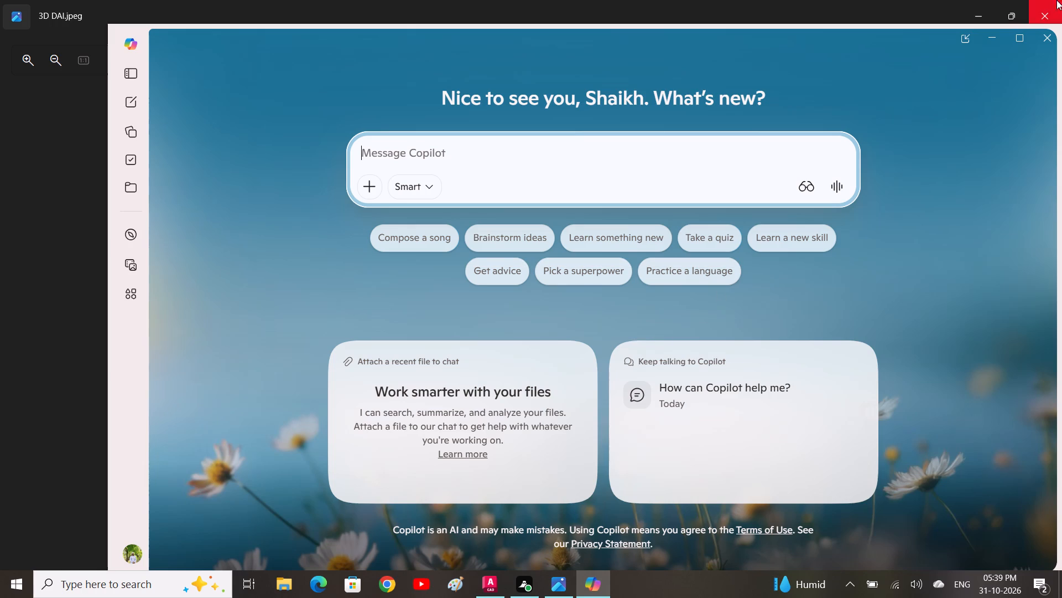
left_click(1046, 38)
scroll(490, 318, "down", 1)
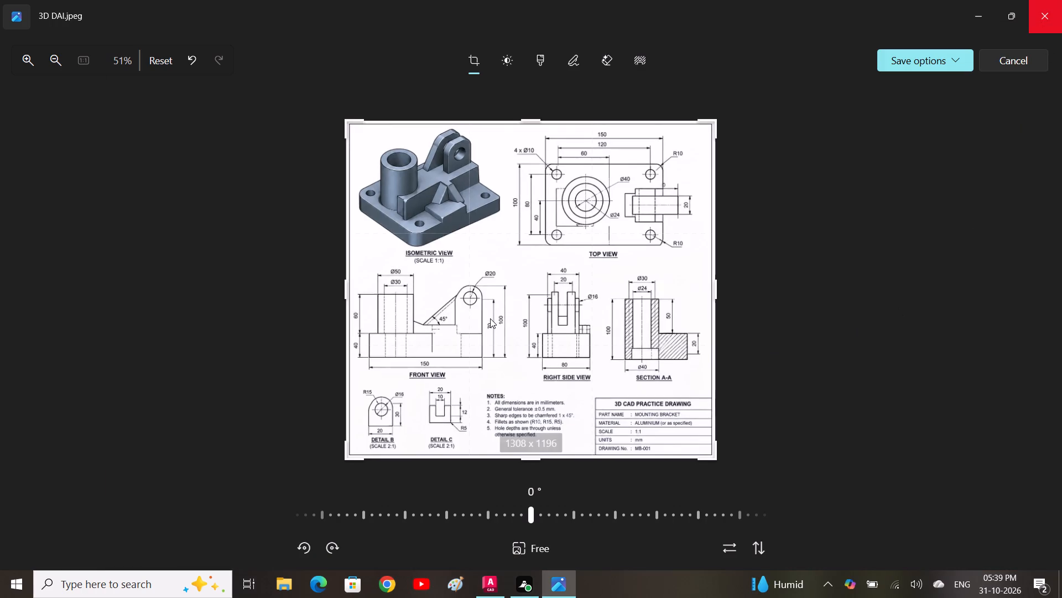
scroll(493, 288, "down", 2)
scroll(521, 316, "up", 1)
scroll(528, 315, "down", 3)
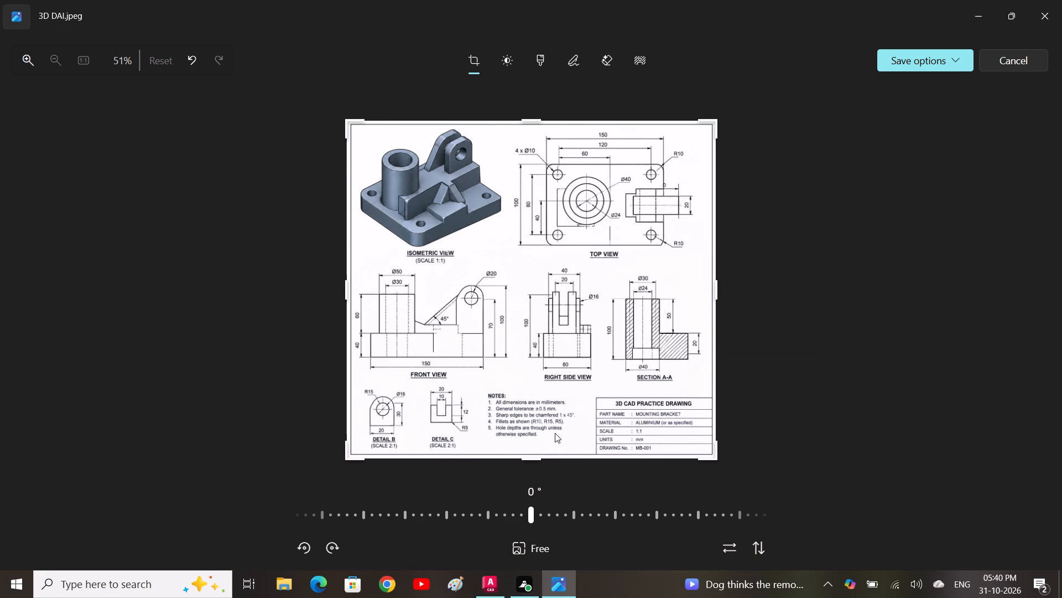
Switch back to AutoCAD and presspull the plate area outside the hole and boss circles upward 40 mm.
left_click(491, 590)
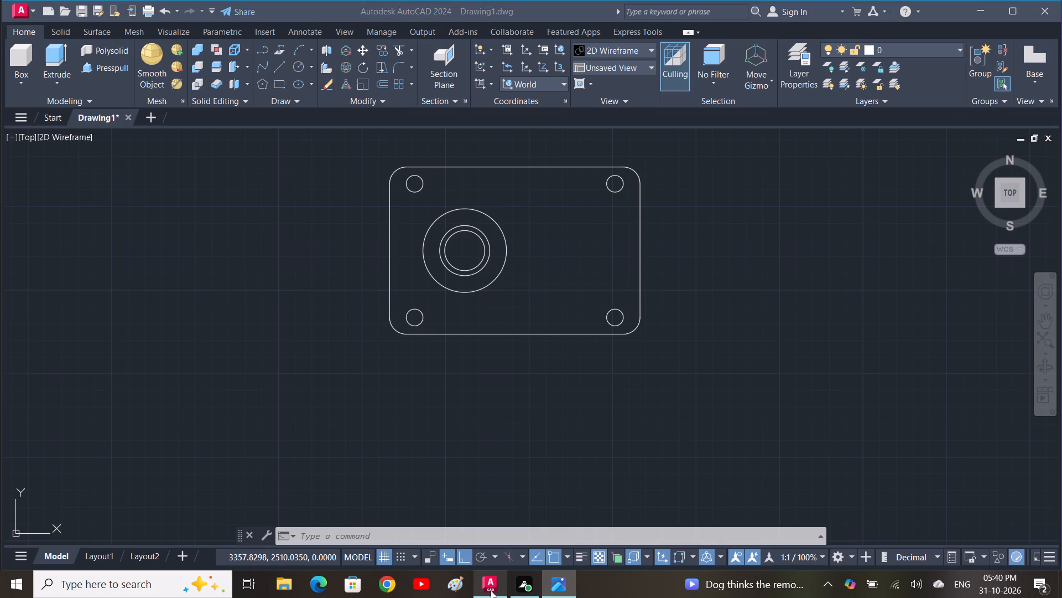
middle_click_drag(524, 414, 551, 325, "shift")
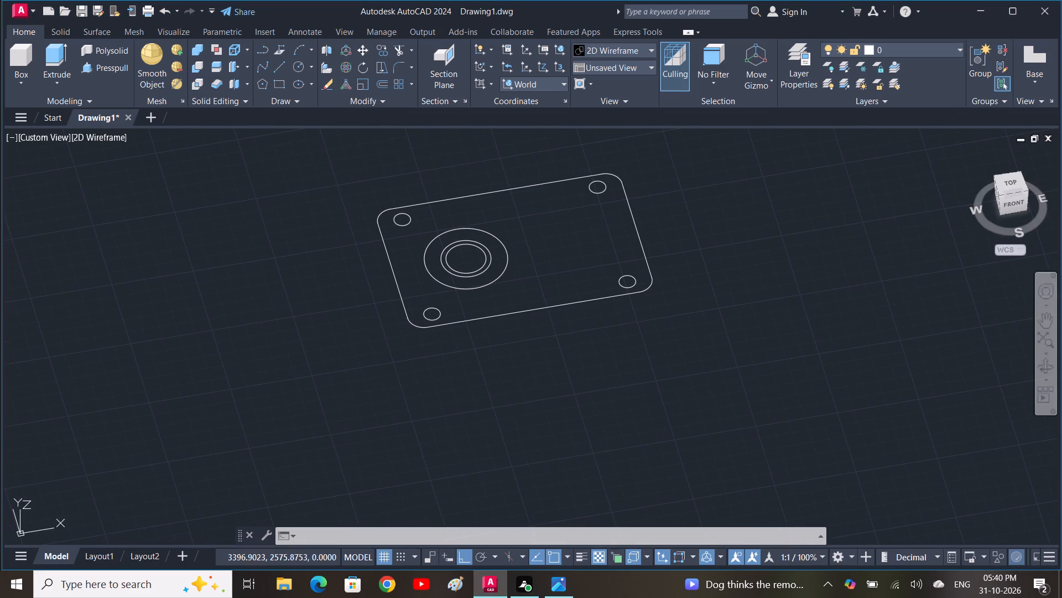
middle_click_drag(554, 332, 550, 387)
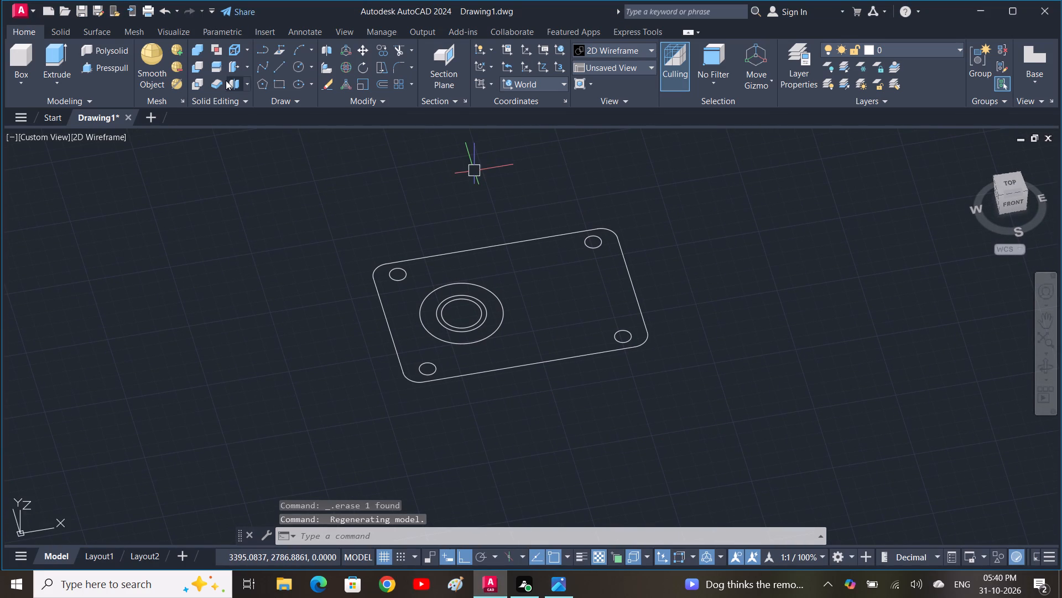
left_click(124, 69)
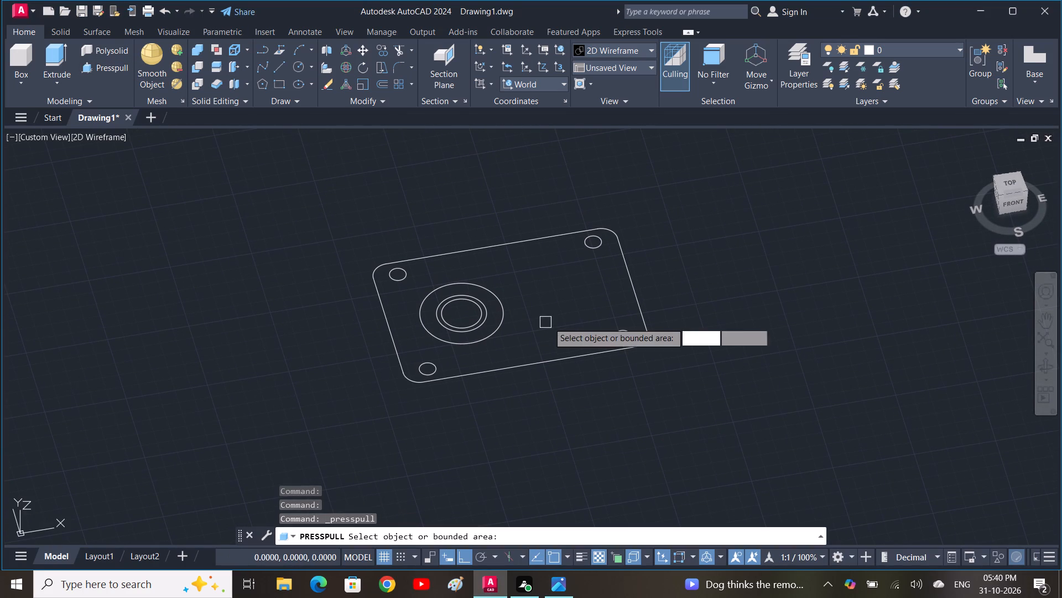
left_click(561, 328)
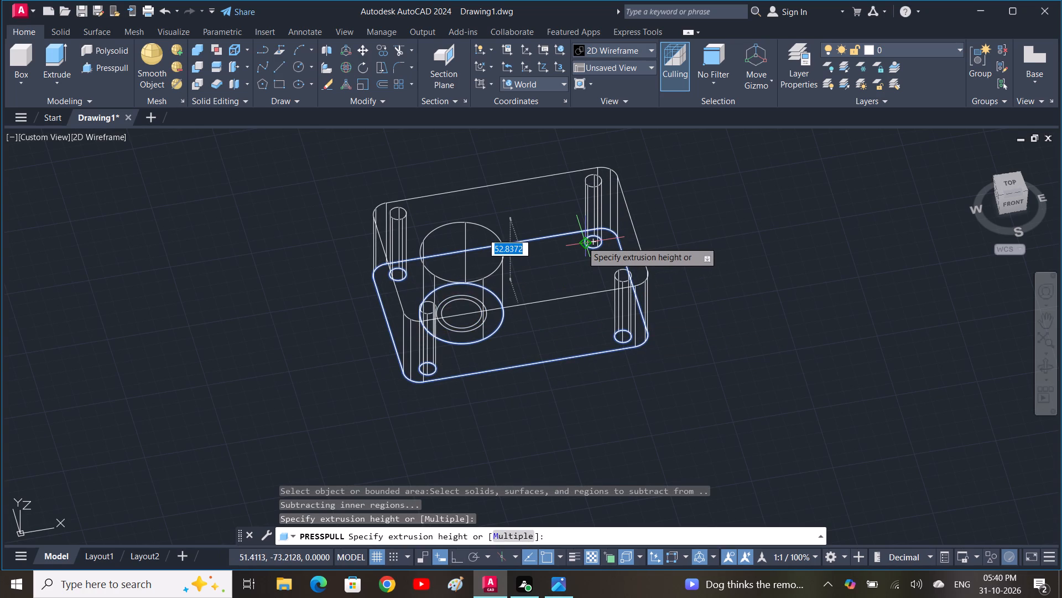
key("4")
type("0")
key("space")
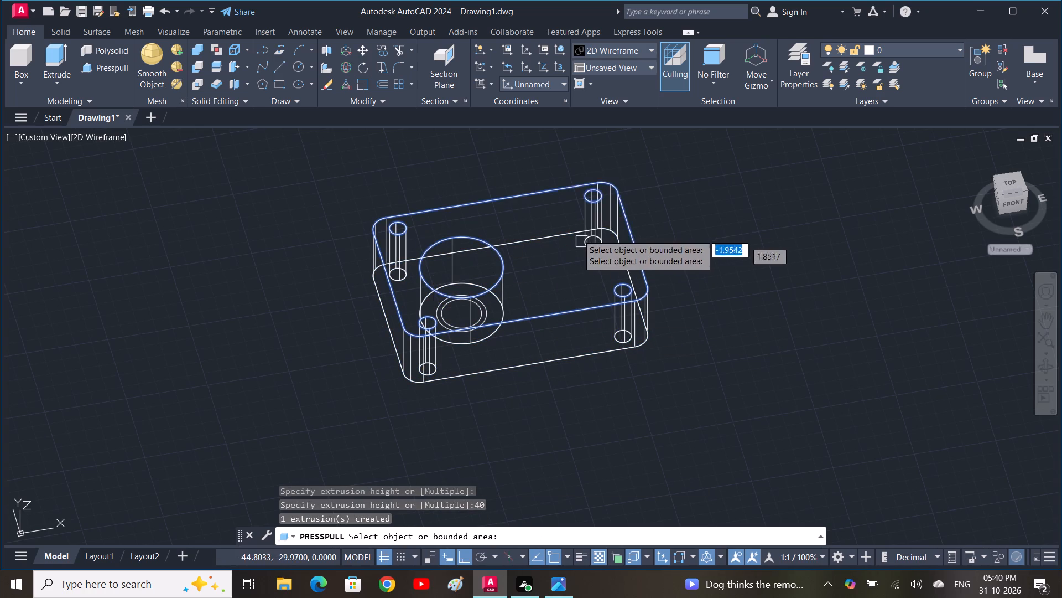
Set the view's visual style to Shades of Gray.
left_click(582, 45)
left_click(600, 49)
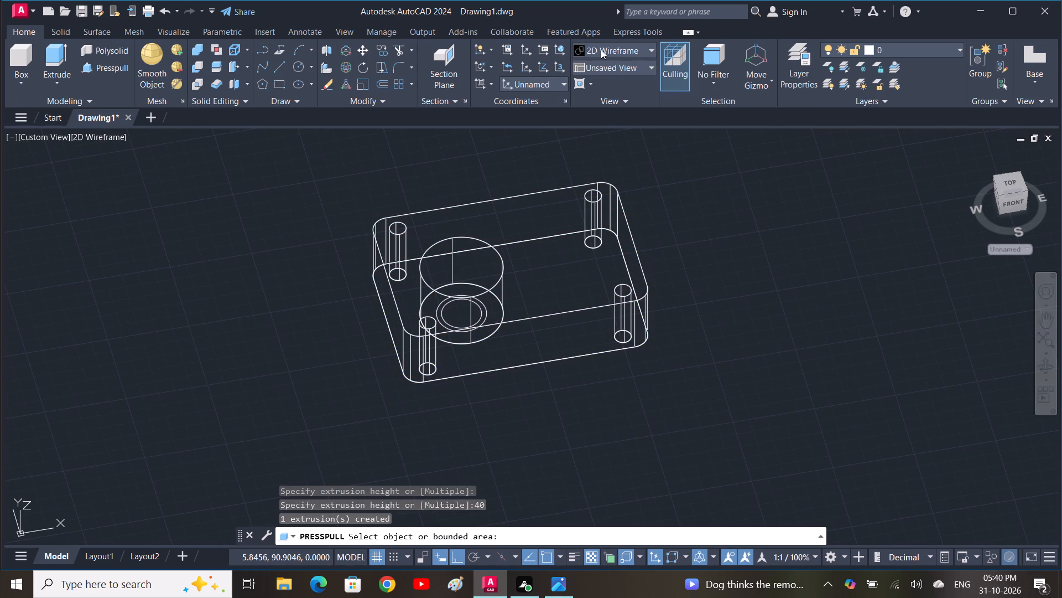
left_click(601, 50)
left_click(716, 120)
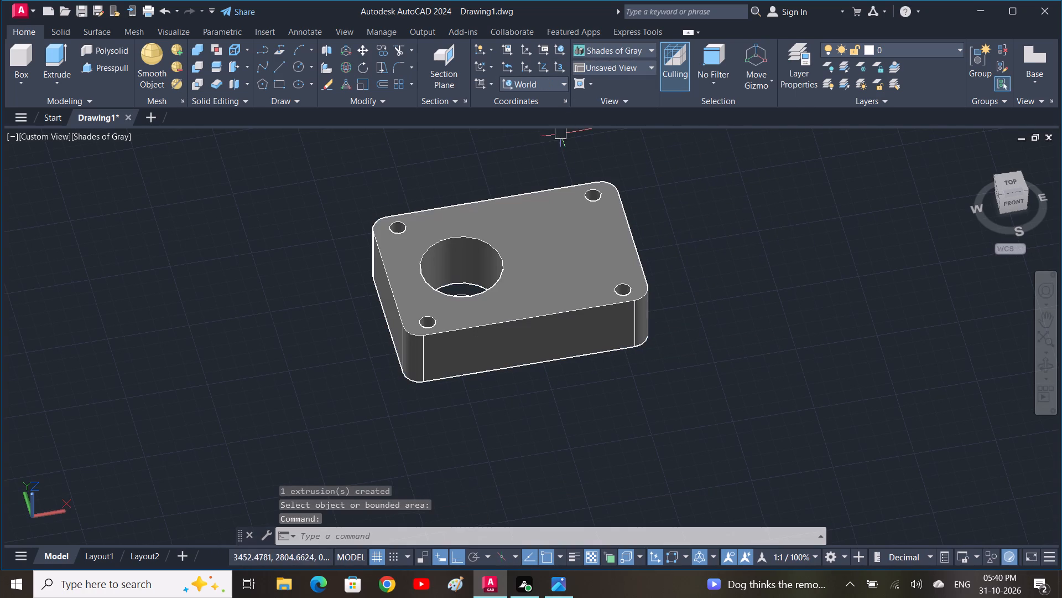
key("Escape")
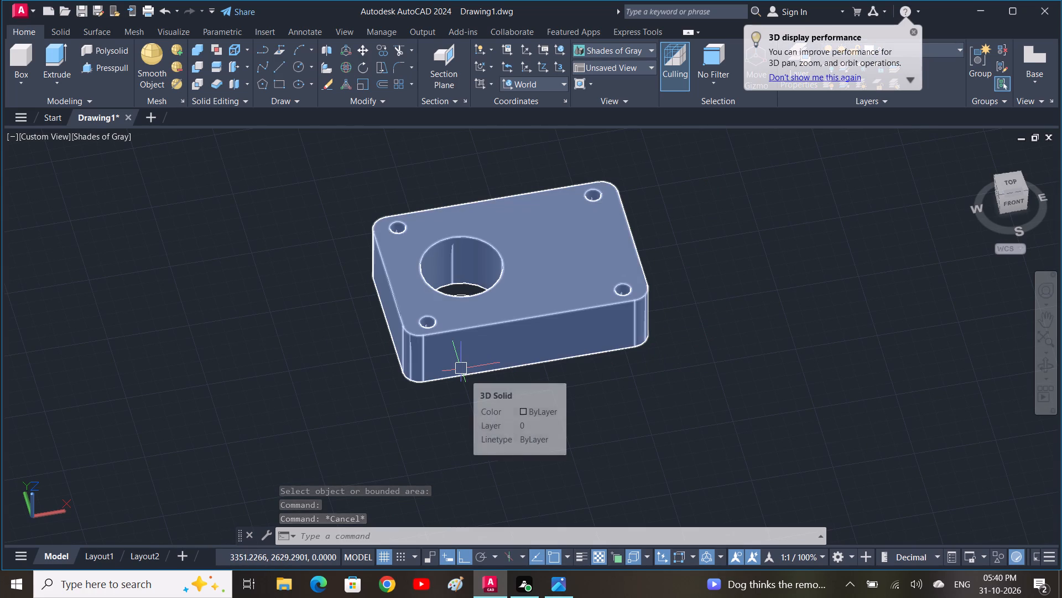
key("Escape")
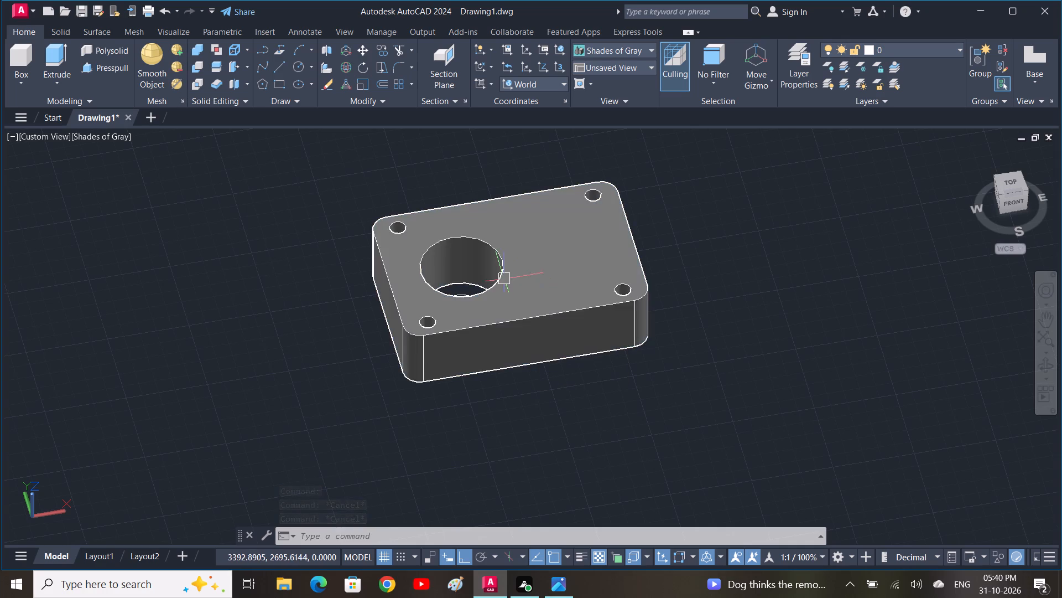
Presspull the ring between the large boss circle and the 30 mm circle upward 100 mm, checking the boss height in the reference image.
middle_click_drag(504, 279, 501, 310, "shift")
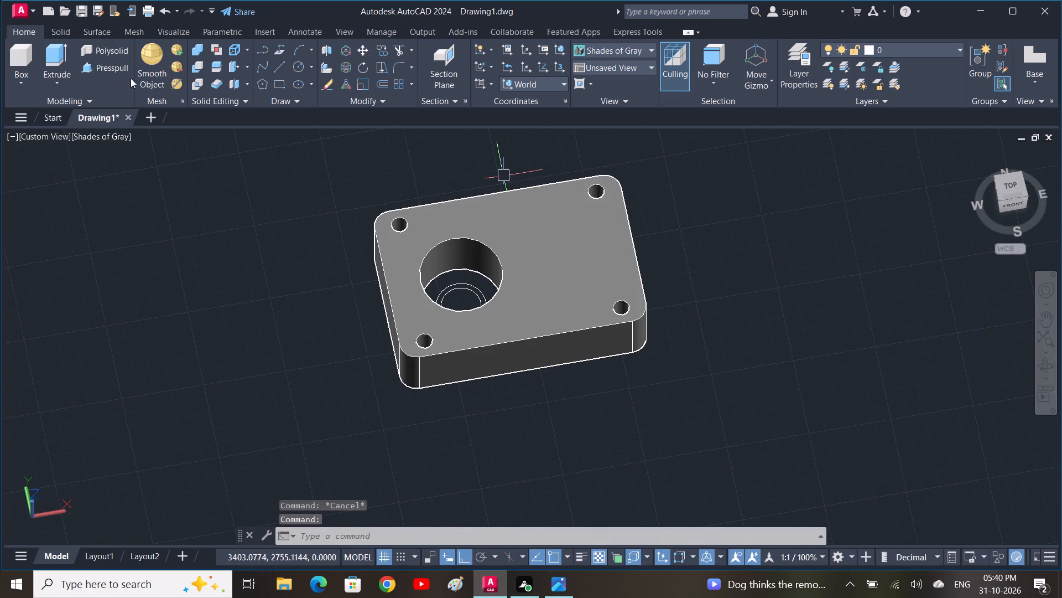
left_click(118, 66)
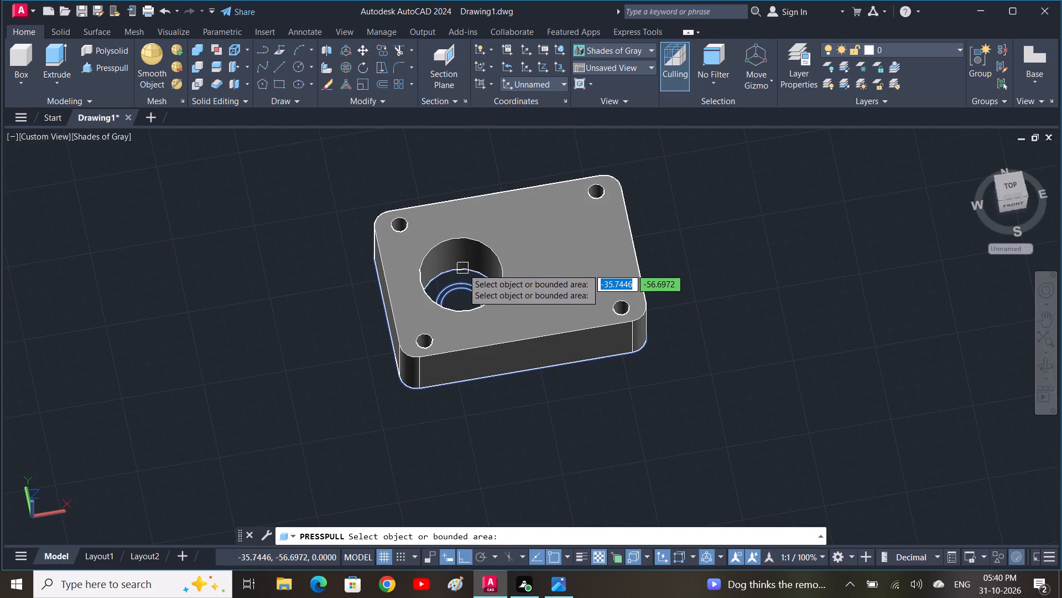
left_click(463, 269)
key("Escape")
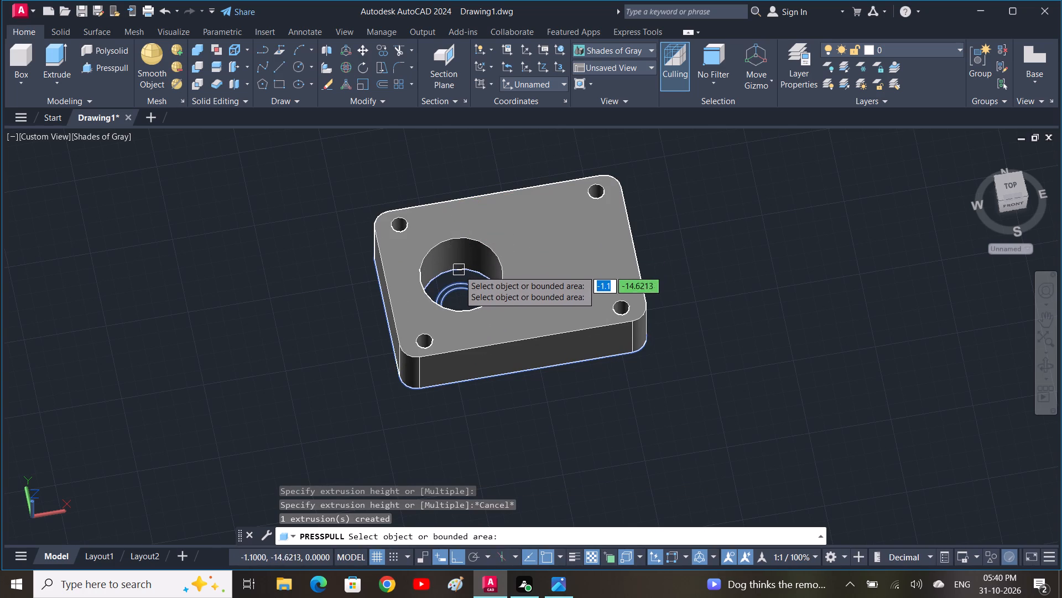
left_click(460, 271)
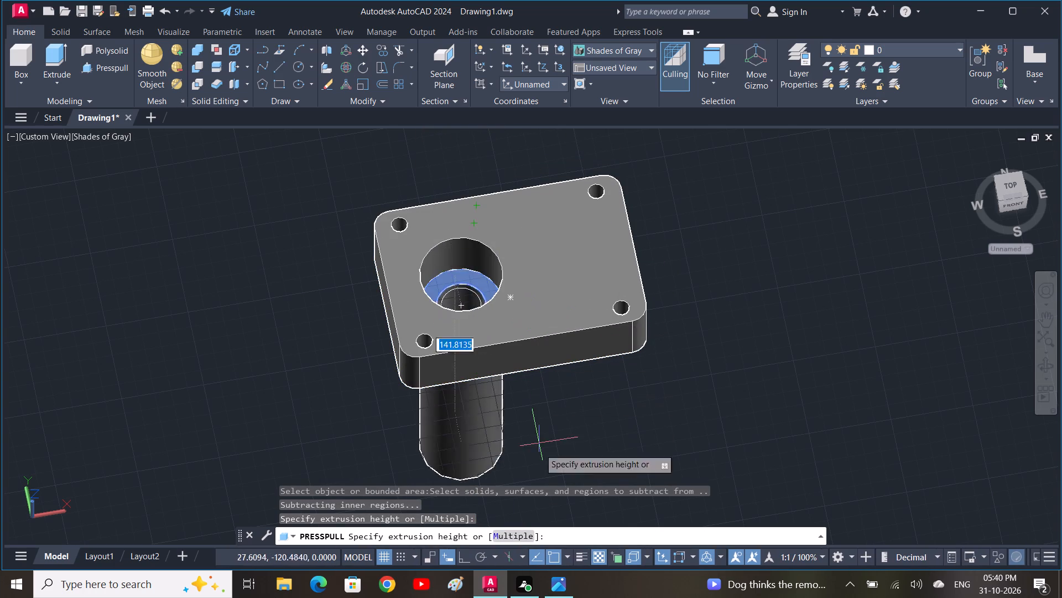
left_click(554, 588)
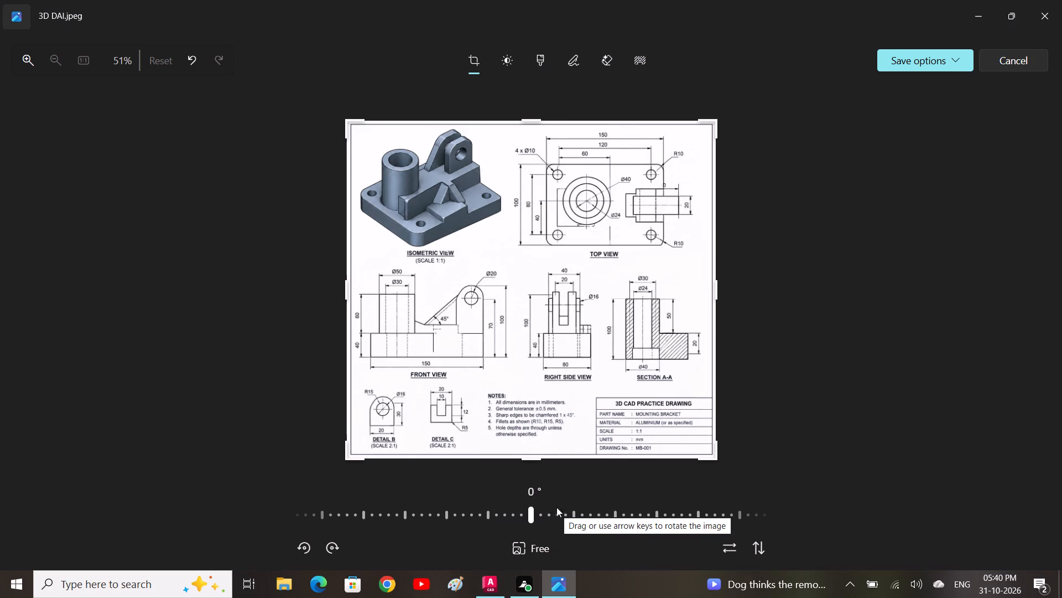
left_click(493, 583)
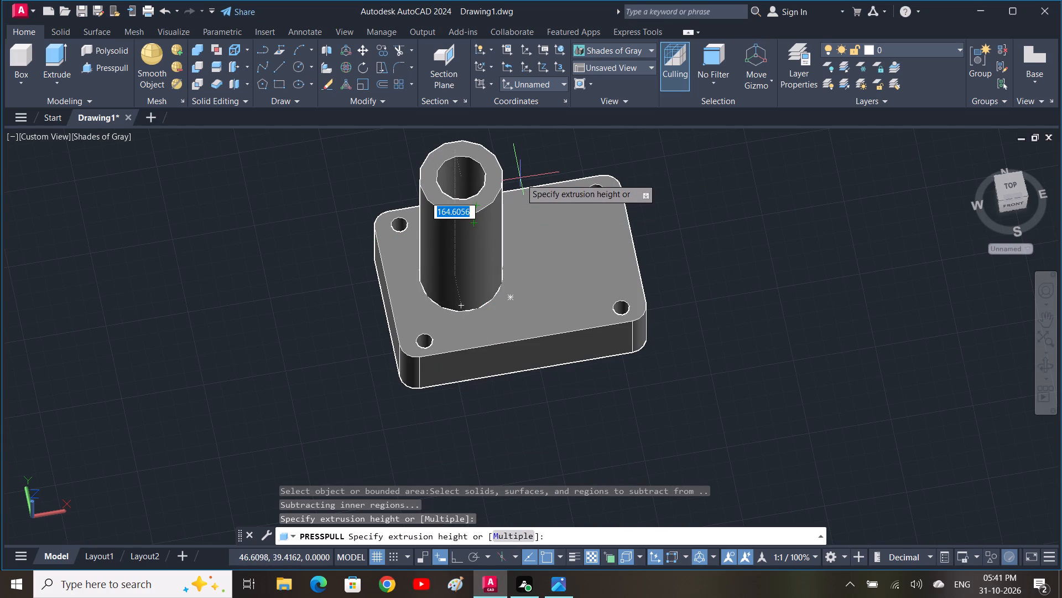
type("100")
key("space")
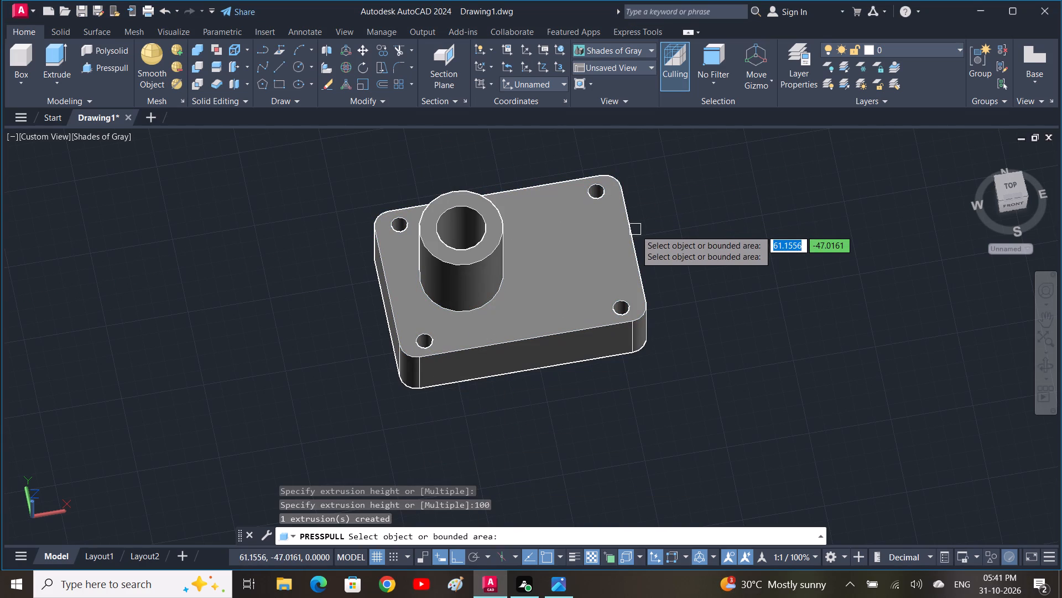
key("Escape")
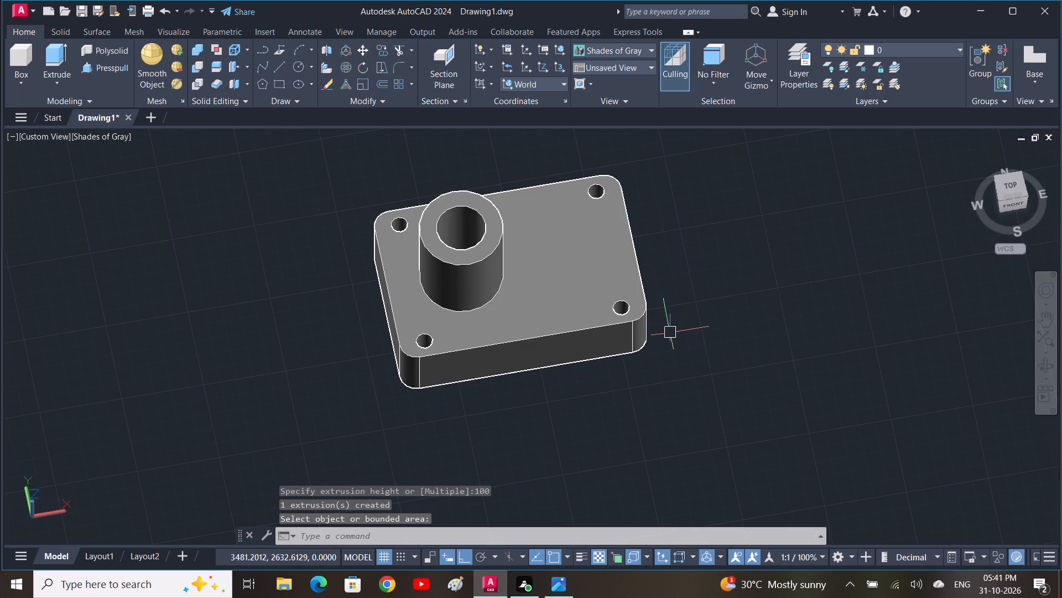
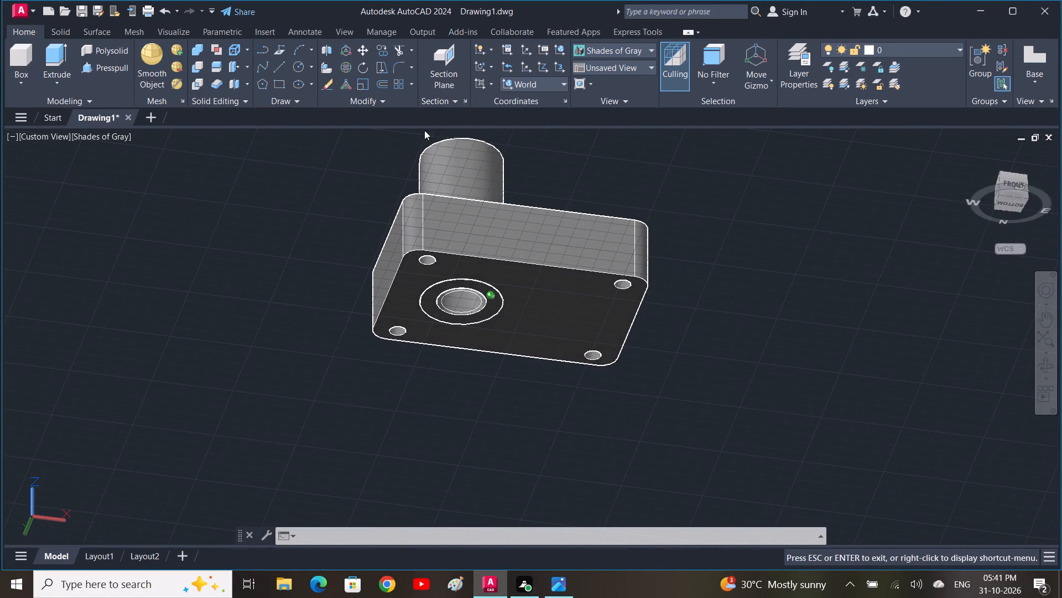
Erase the small leftover circle inside the boss bore on the plate's underside.
scroll(514, 333, "up", 1)
scroll(470, 319, "up", 2)
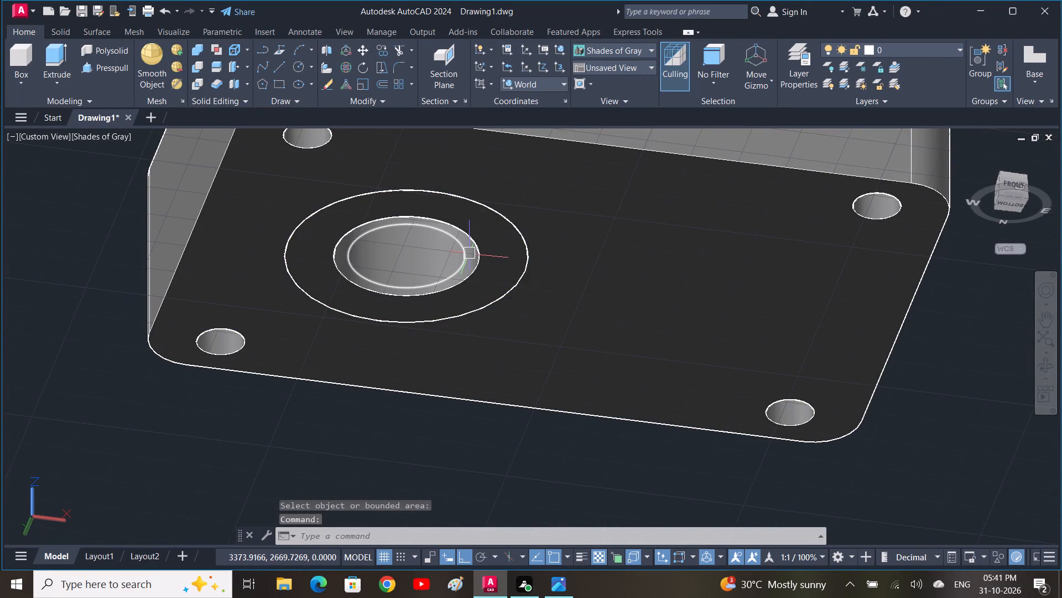
left_click(470, 254)
key("Delete")
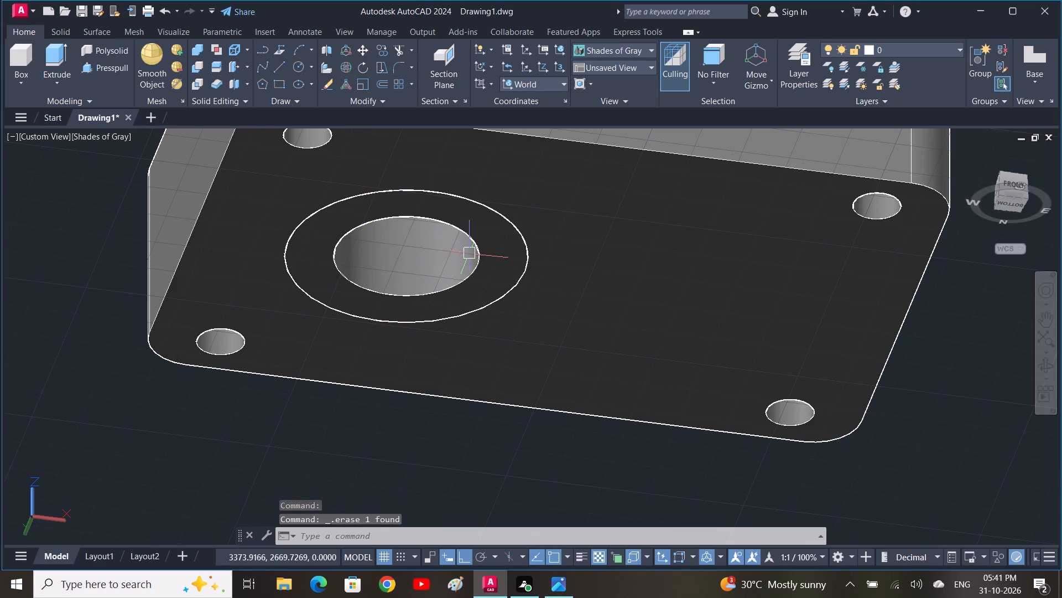
scroll(480, 252, "down", 1, "shift")
middle_click_drag(480, 267, 473, 318, "shift")
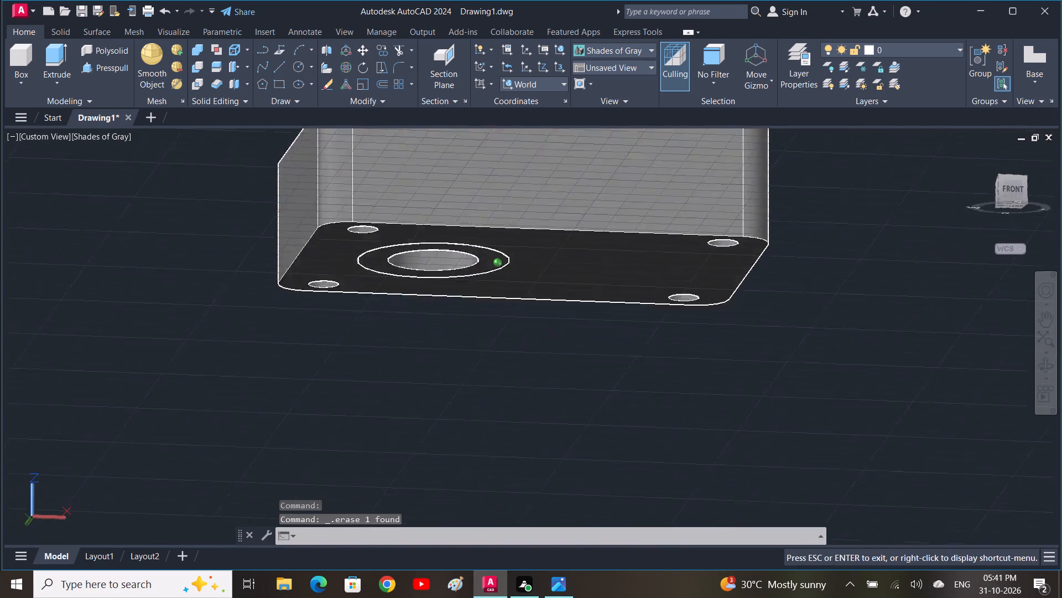
middle_click_drag(473, 318, 445, 372, "shift")
scroll(482, 244, "down", 2)
middle_click_drag(482, 245, 479, 302, "shift")
middle_click_drag(491, 240, 490, 301)
middle_click_drag(490, 300, 524, 278, "shift")
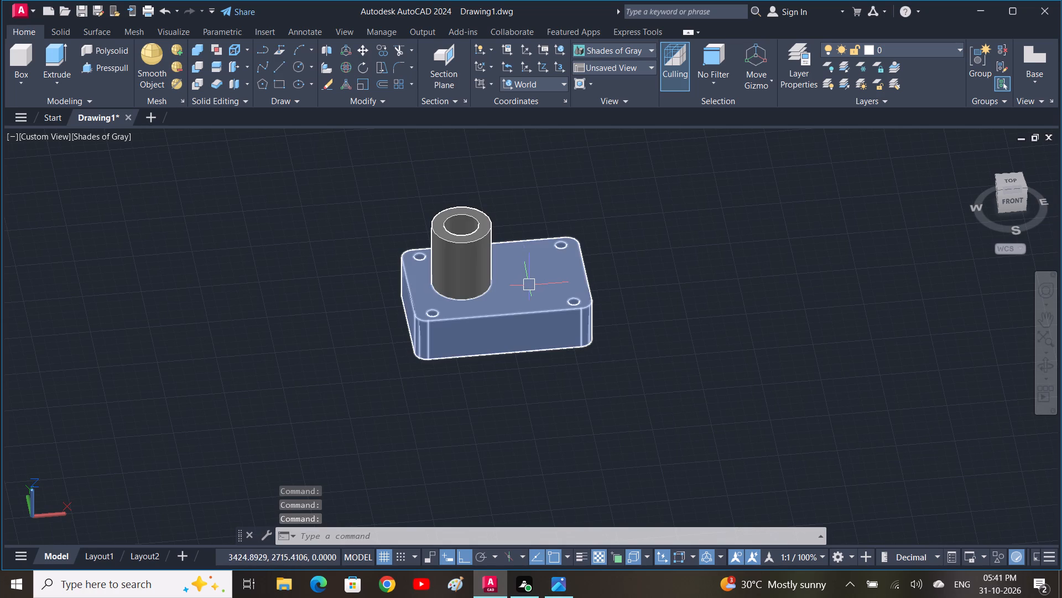
Switch to the reference image and examine the front, right side and top views and details B and C for the remaining features.
left_click(558, 585)
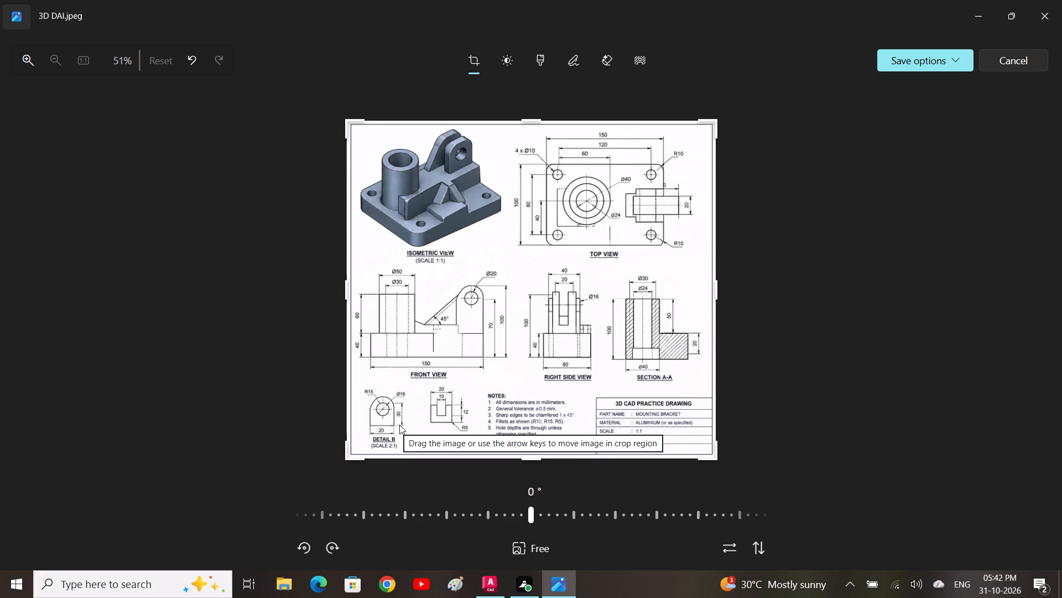
scroll(412, 394, "up", 5)
middle_click_drag(431, 425, 596, 305)
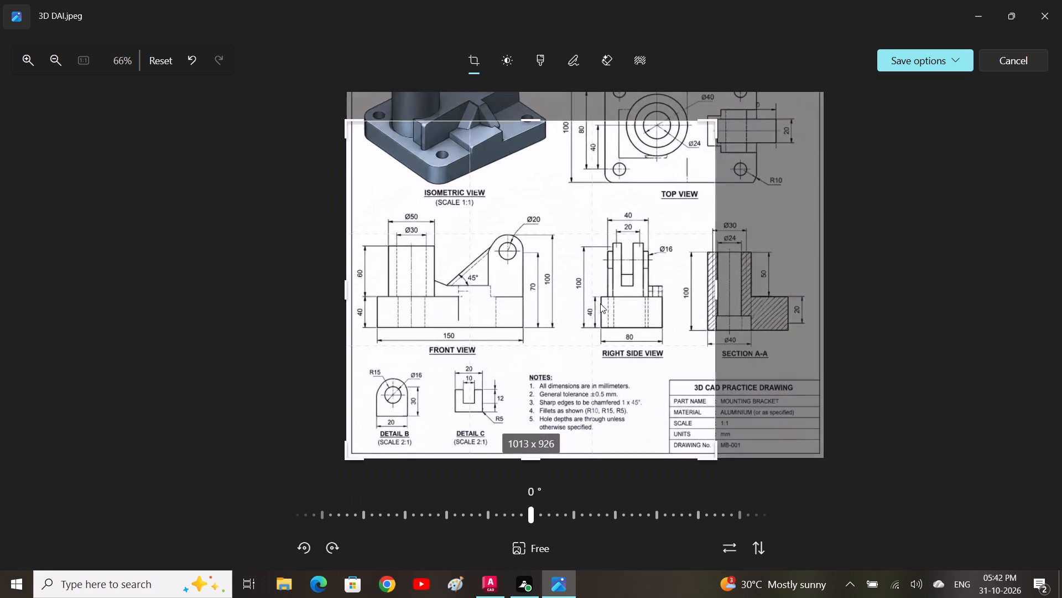
scroll(562, 337, "up", 1)
scroll(480, 370, "down", 6)
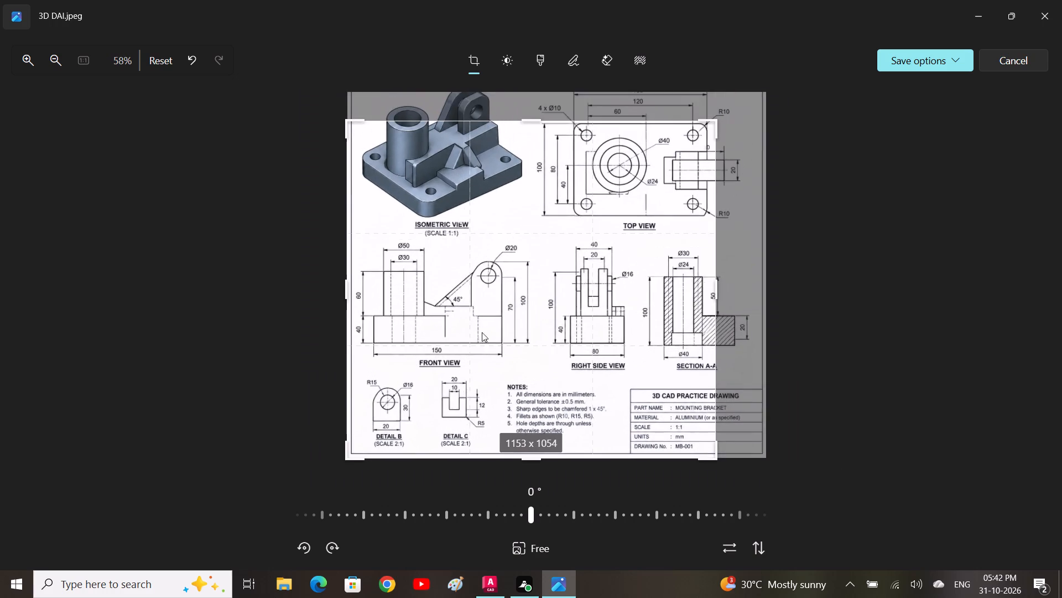
scroll(487, 288, "down", 1)
middle_click_drag(487, 288, 481, 358)
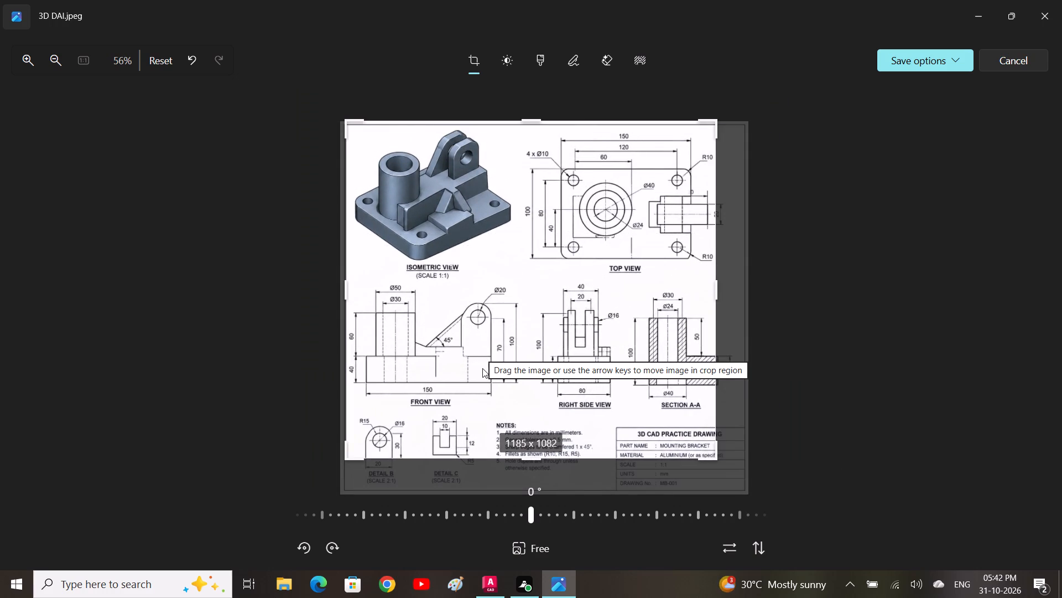
scroll(482, 369, "down", 2)
middle_click_drag(480, 374, 497, 305)
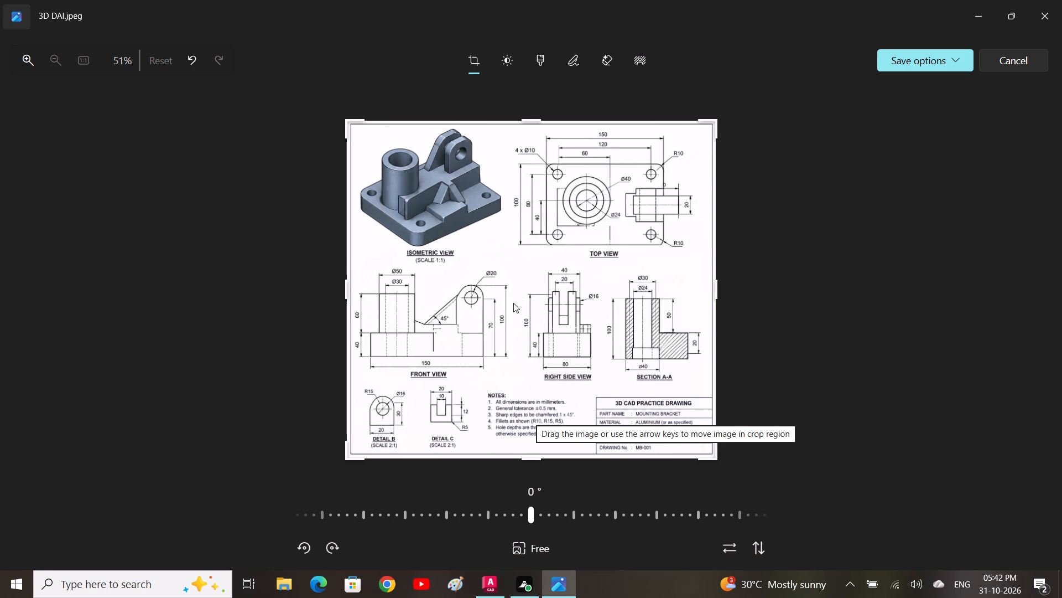
scroll(509, 306, "down", 3)
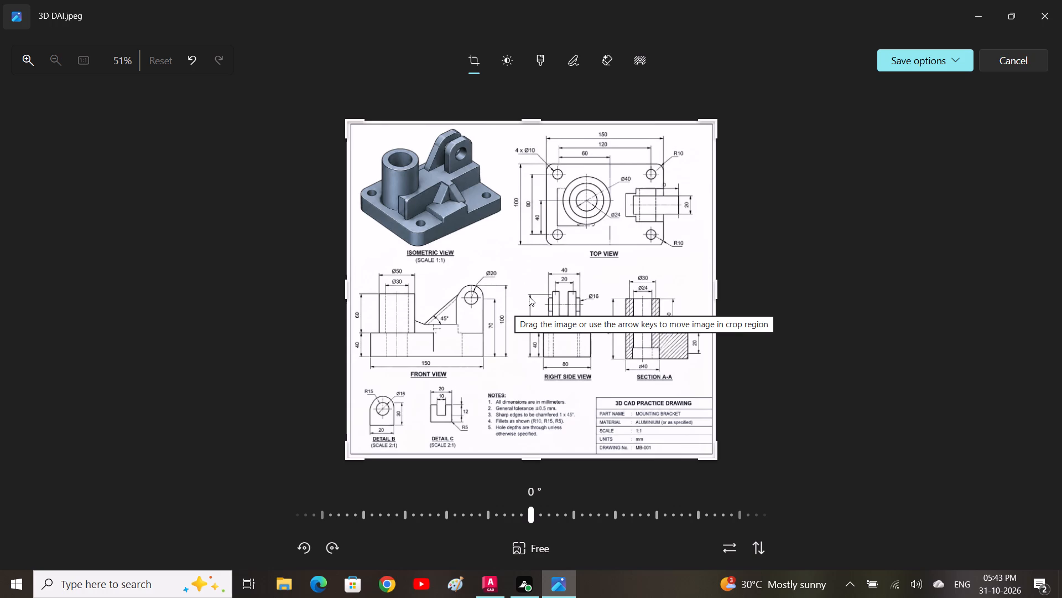
Switch back to AutoCAD and set the model to the Front view with empty space beside the bracket.
left_click(495, 592)
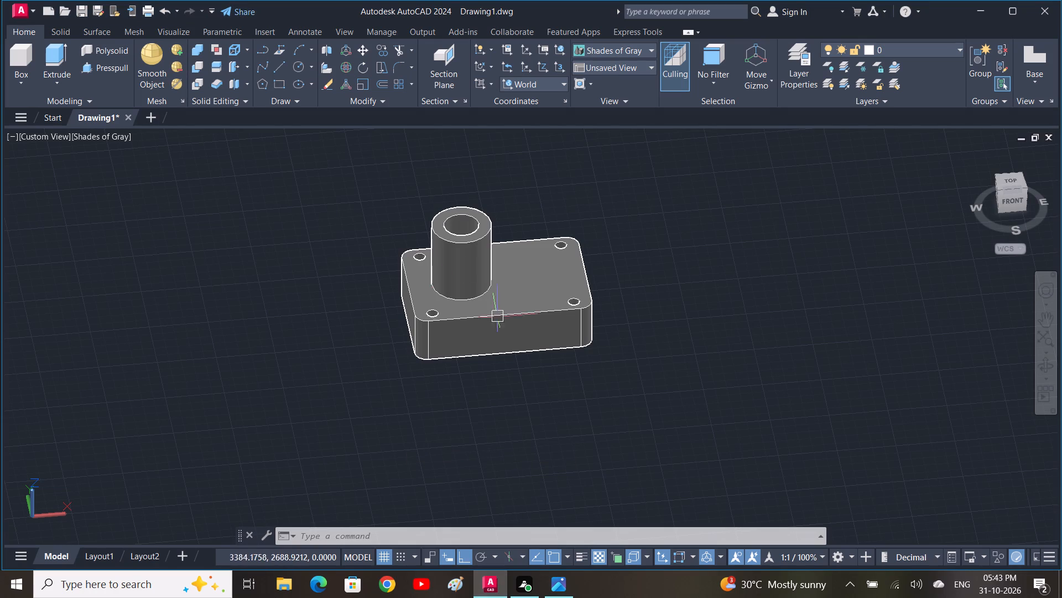
left_click(35, 135)
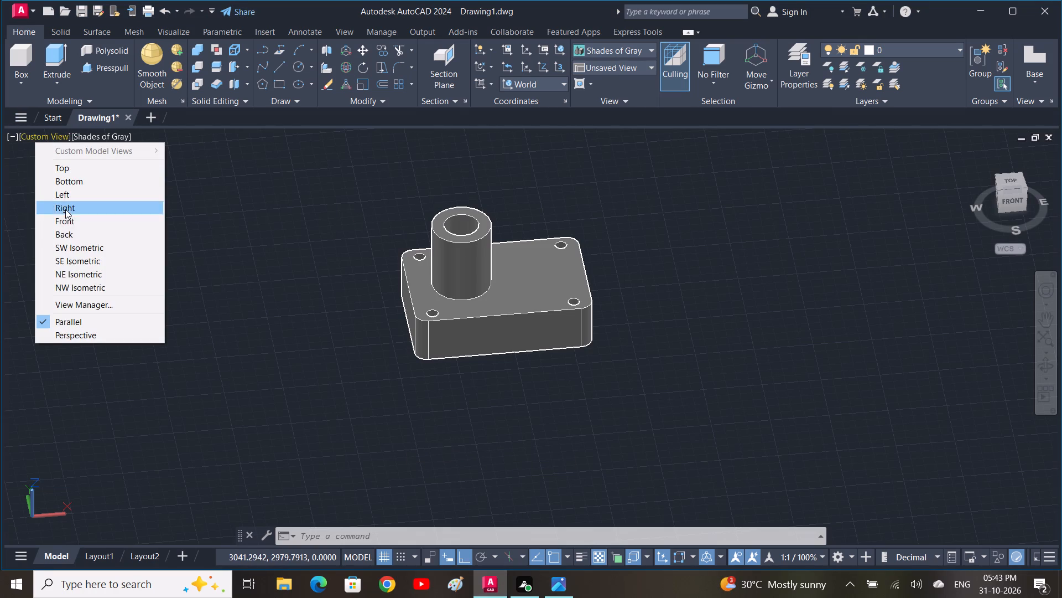
left_click(76, 219)
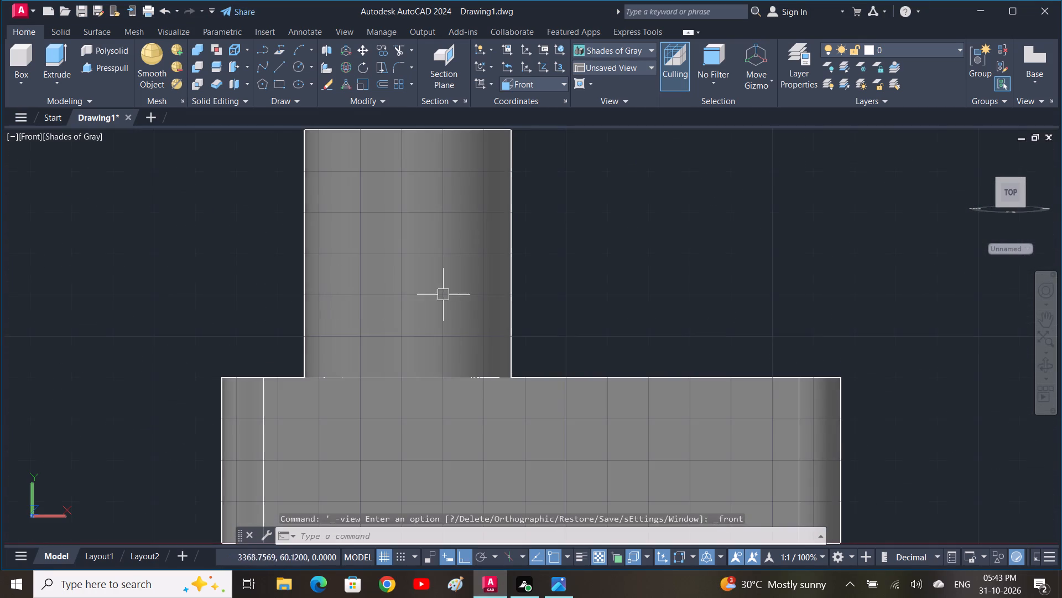
scroll(446, 297, "down", 2)
middle_click_drag(559, 300, 340, 272)
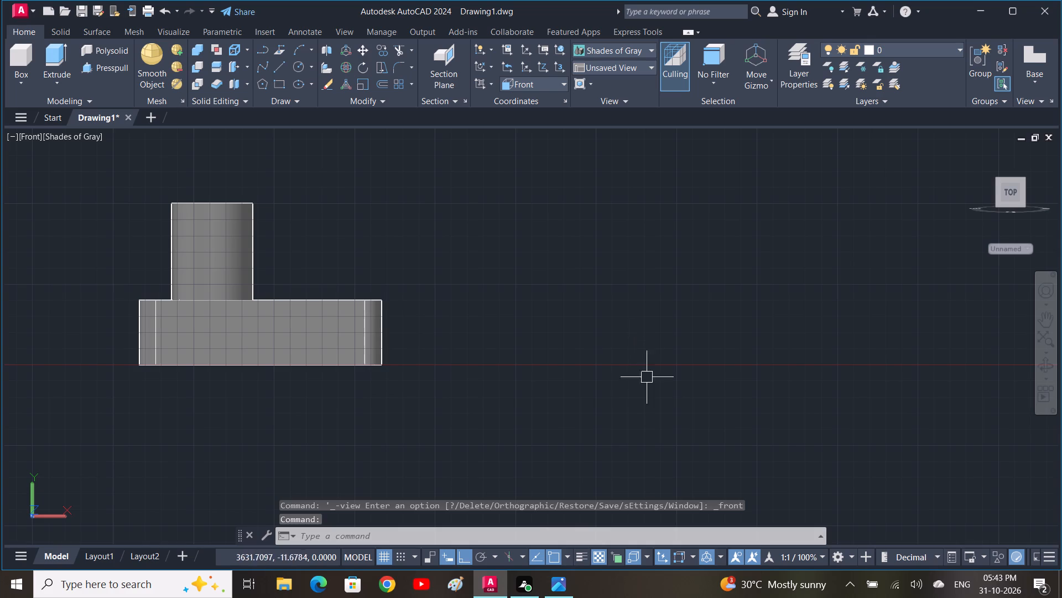
Switch to the reference image to check the front view dimensions.
left_click(563, 579)
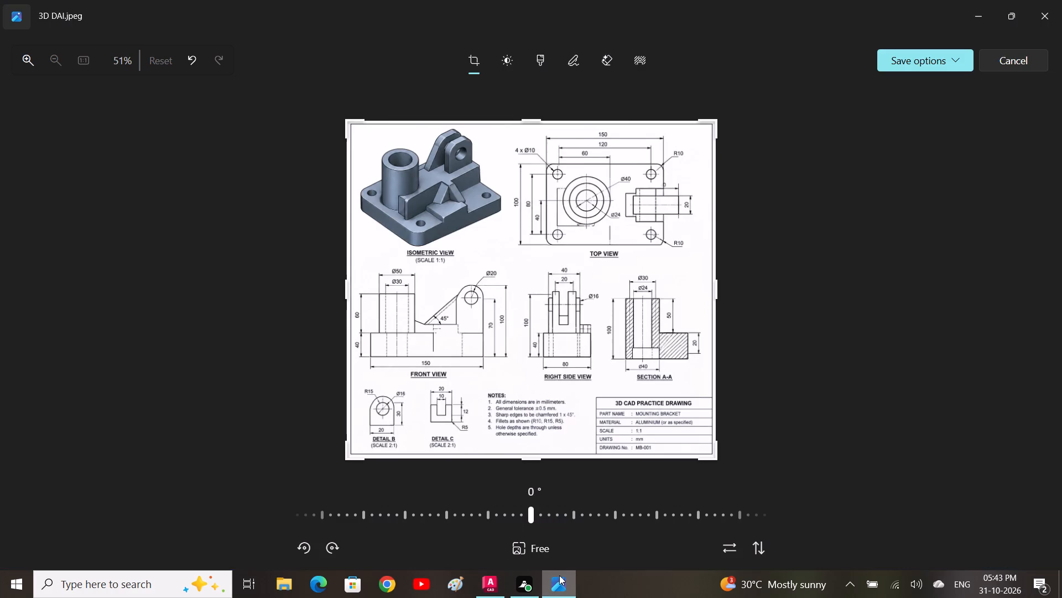
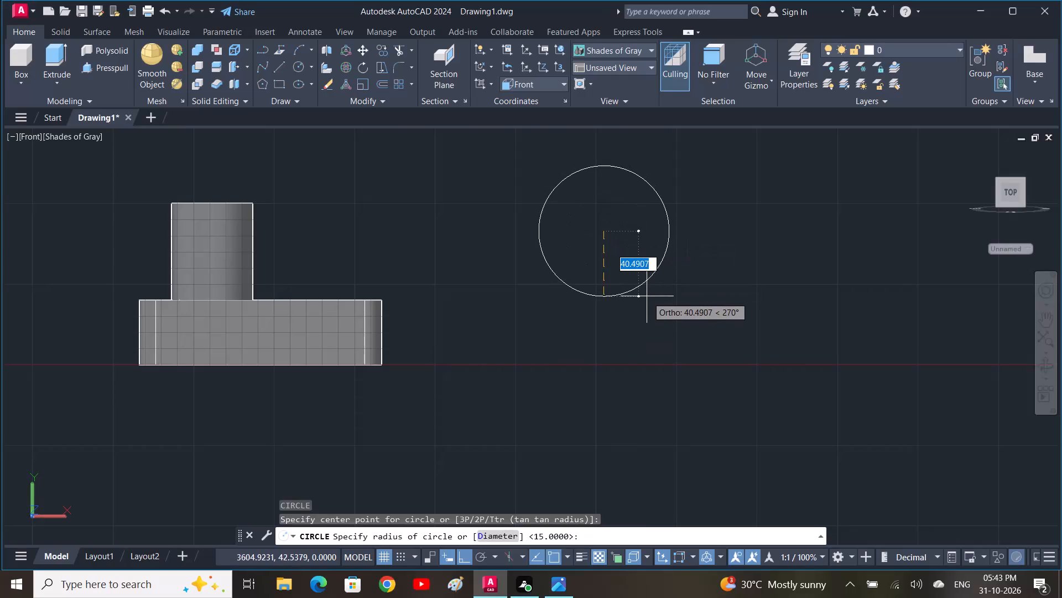
Draw two concentric circles beside the bracket, an outer one of radius 15 and an inner one of diameter 16.
type("15")
key("space")
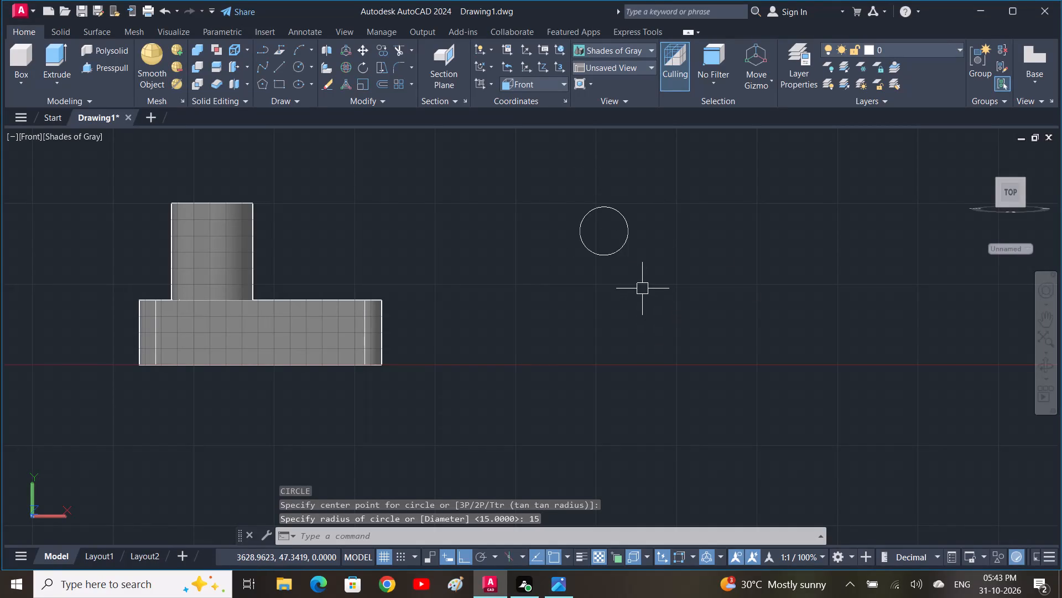
type("c")
key("space")
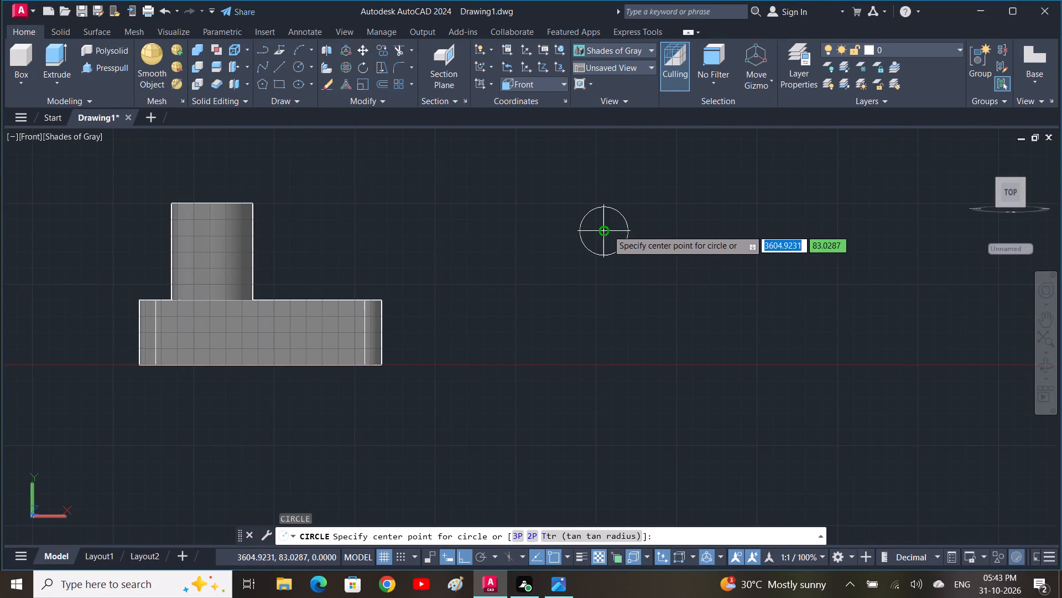
left_click(607, 230)
type("d")
key("space")
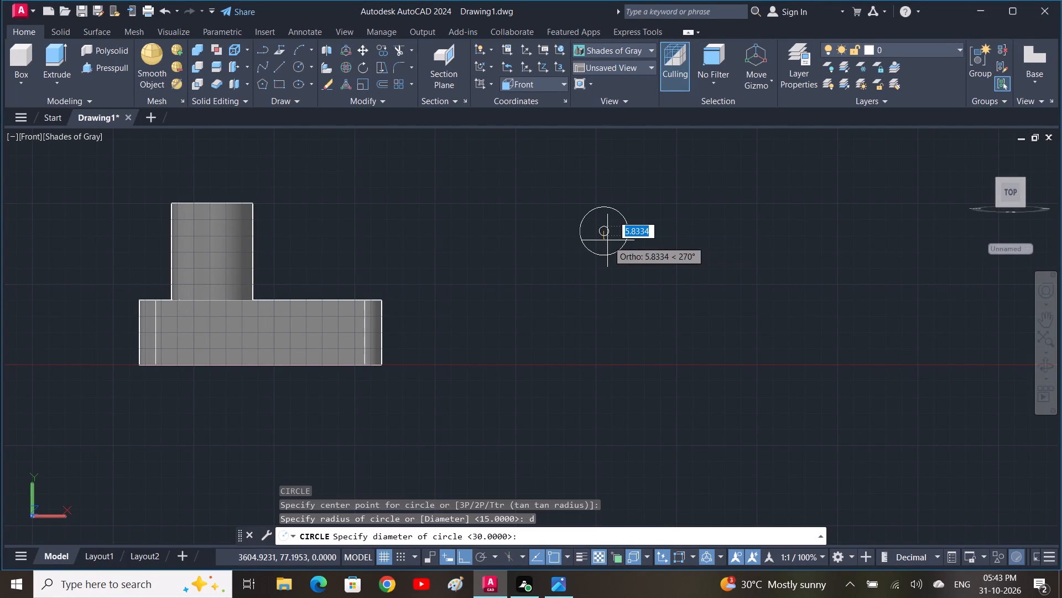
type("16")
key("space")
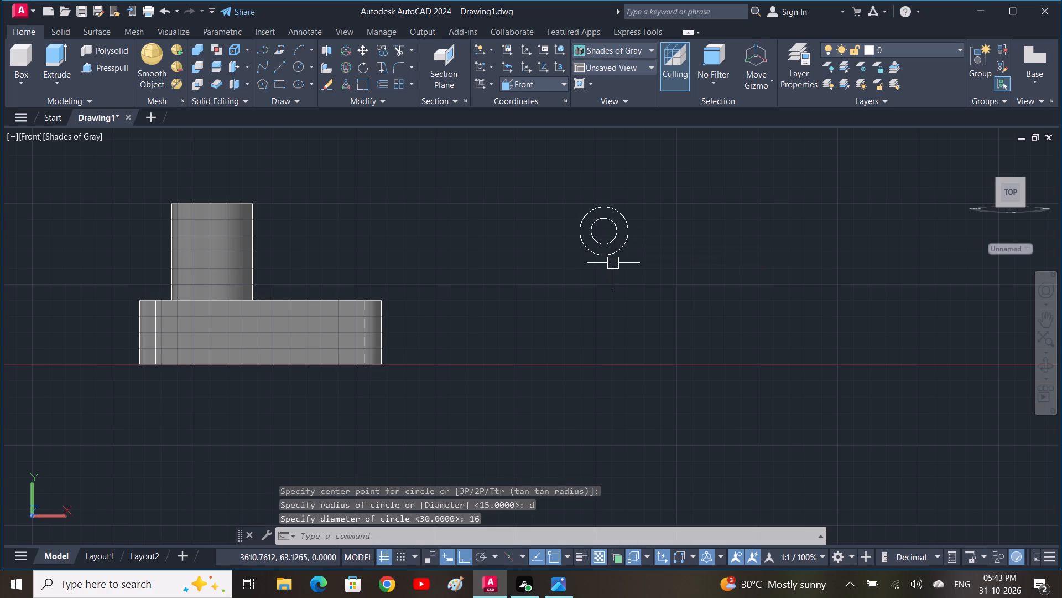
Draw 30 mm vertical lines down from both side quadrants of the outer circle, with a base line overshooting the second side.
type("l")
key("space")
left_click_drag(626, 228, 627, 248)
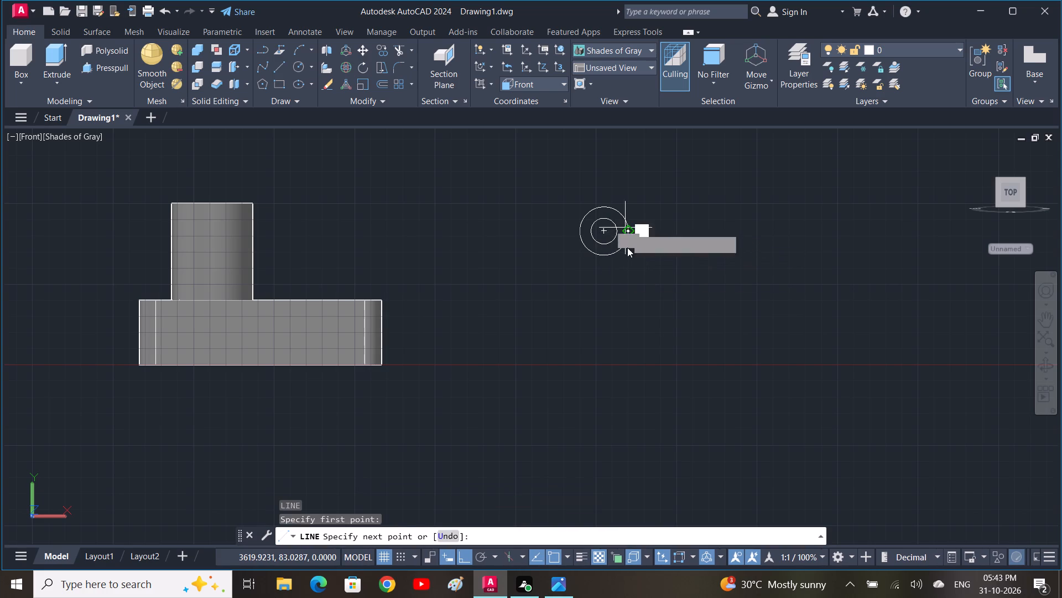
left_click_drag(627, 248, 627, 238)
key("3")
type("0")
key("space")
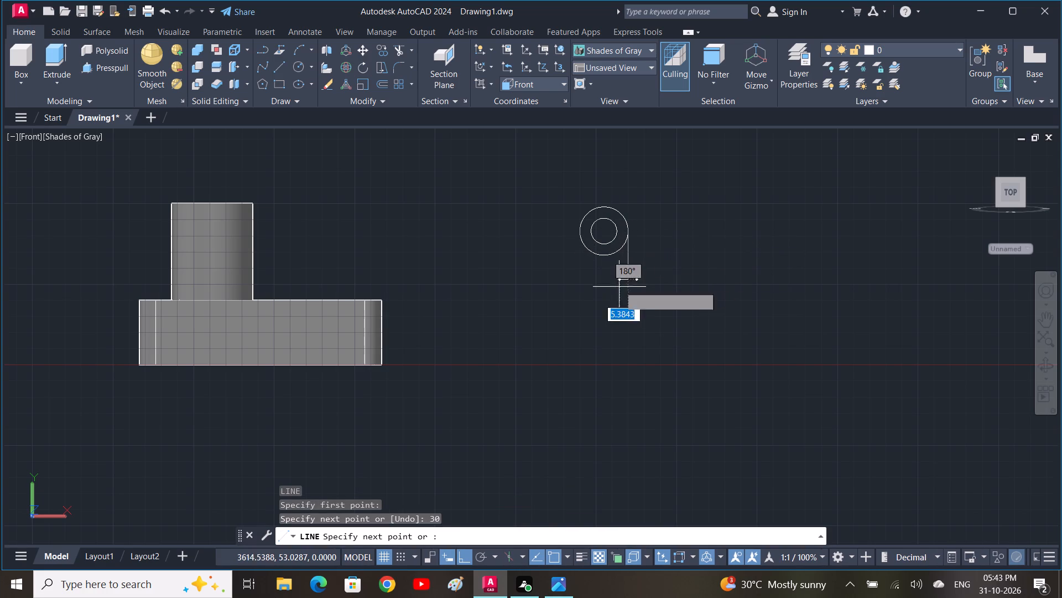
left_click(558, 302)
key("space")
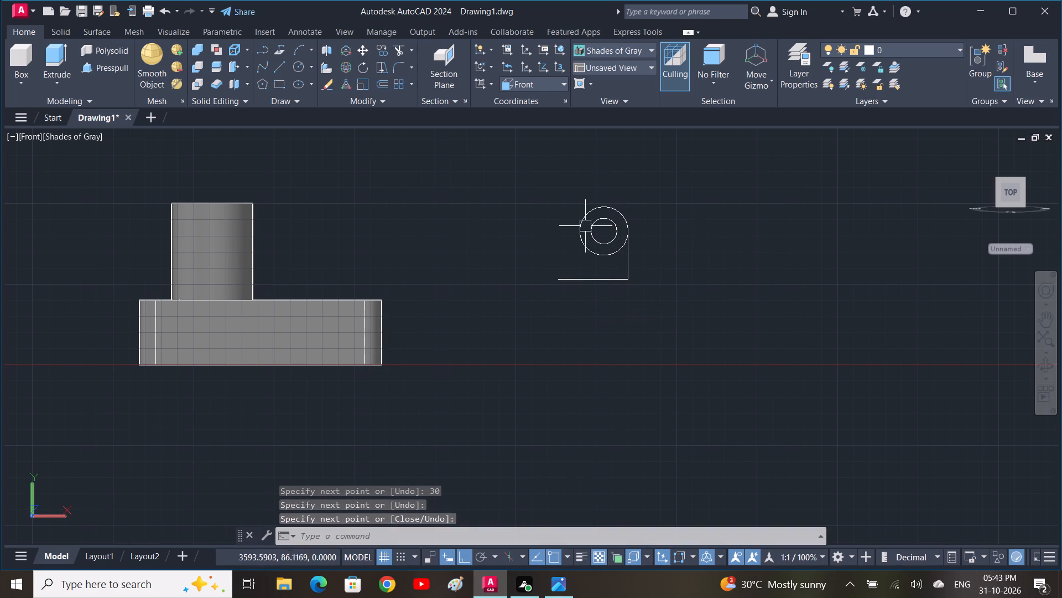
key("space")
left_click(580, 238)
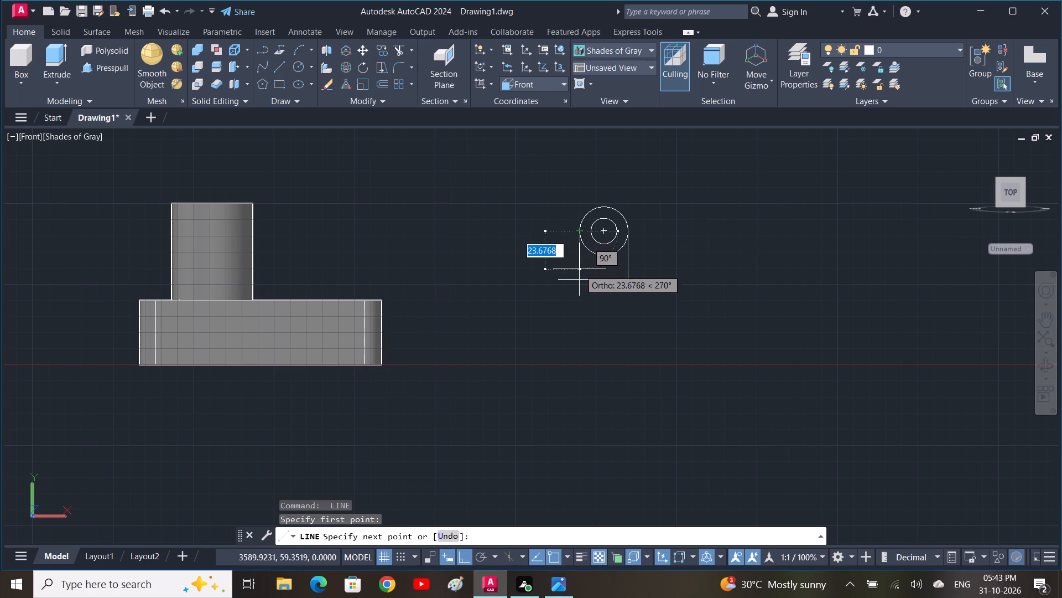
left_click(577, 283)
key("space")
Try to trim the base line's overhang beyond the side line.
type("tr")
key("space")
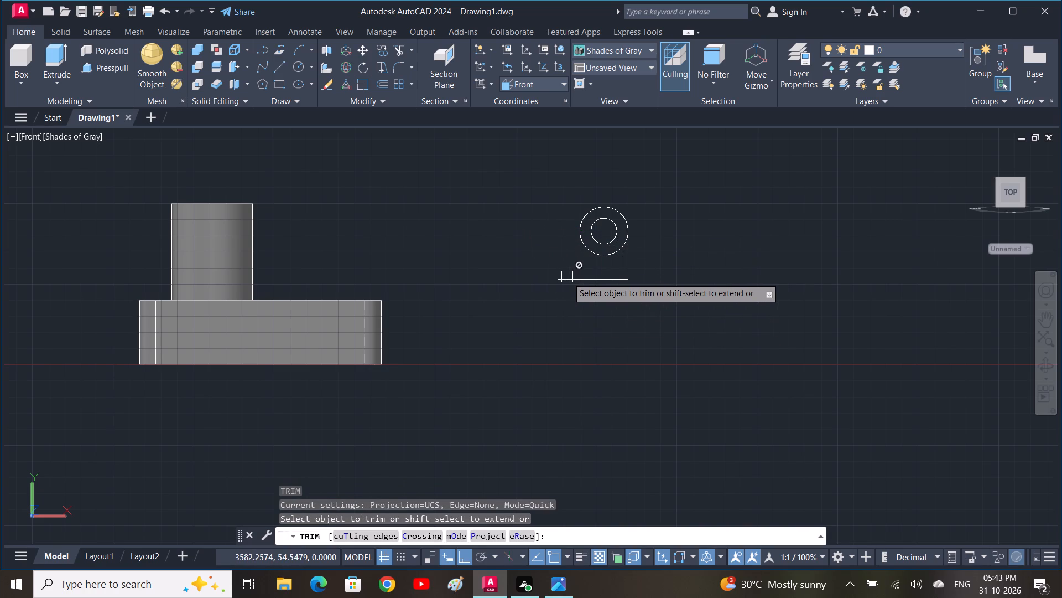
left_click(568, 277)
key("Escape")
Erase the overlong base line and draw a new one between the lower ends of the two side lines.
left_click(568, 277)
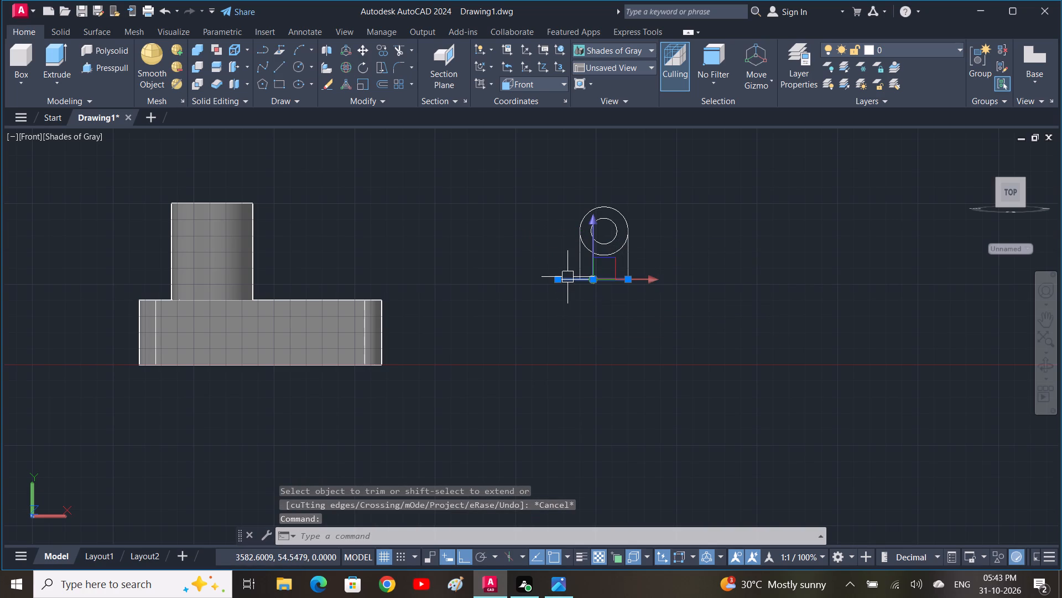
key("Delete")
type("l")
key("space")
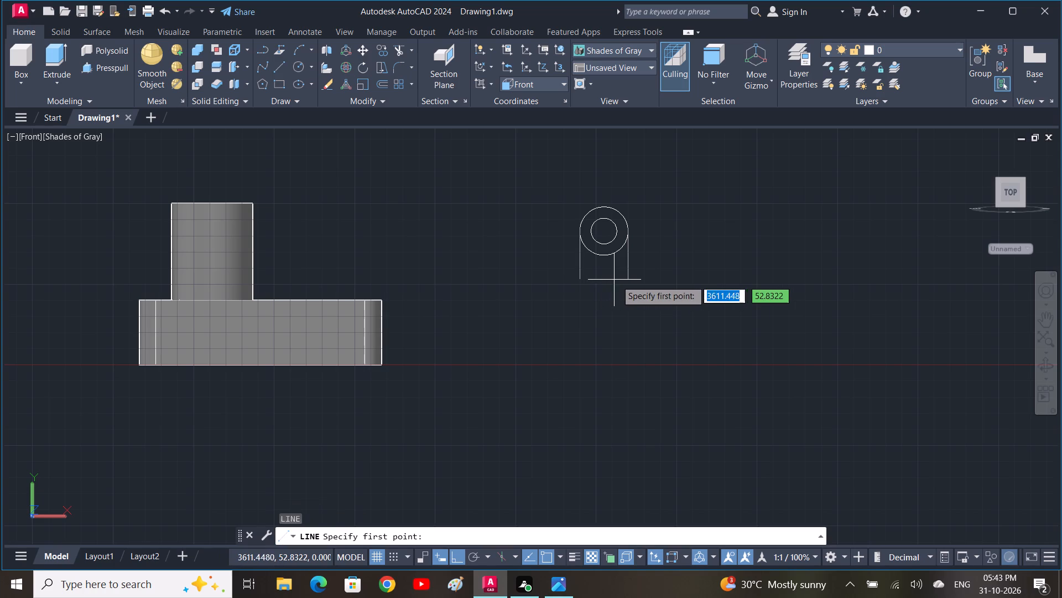
left_click(631, 280)
left_click(578, 283)
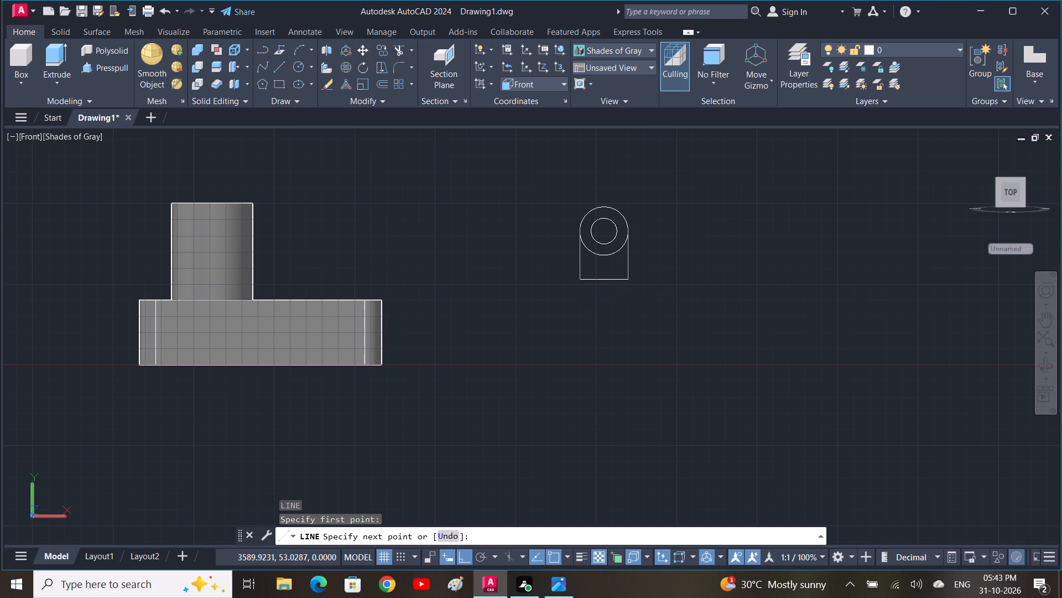
key("space")
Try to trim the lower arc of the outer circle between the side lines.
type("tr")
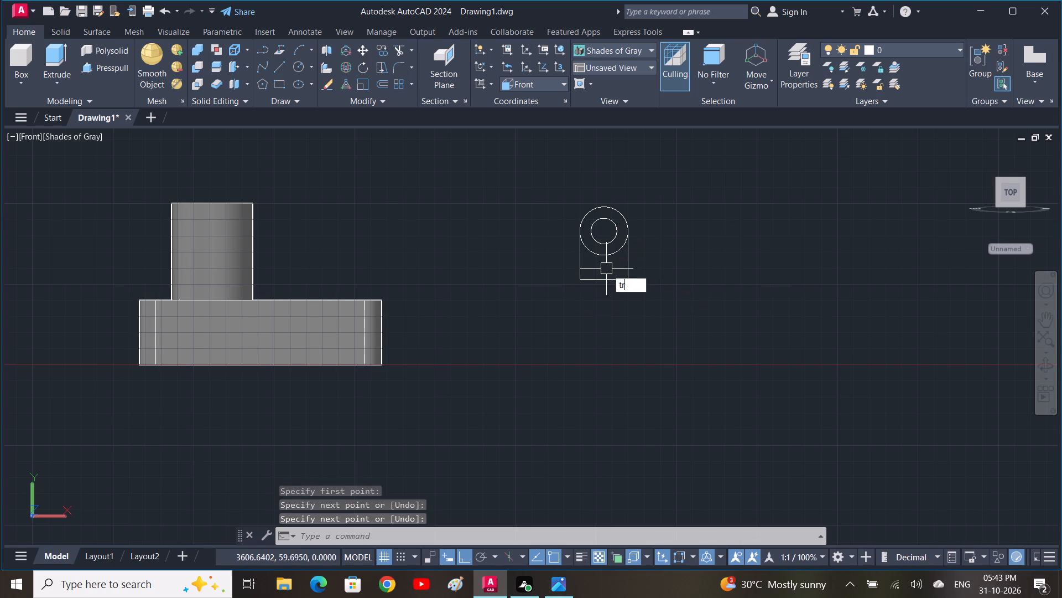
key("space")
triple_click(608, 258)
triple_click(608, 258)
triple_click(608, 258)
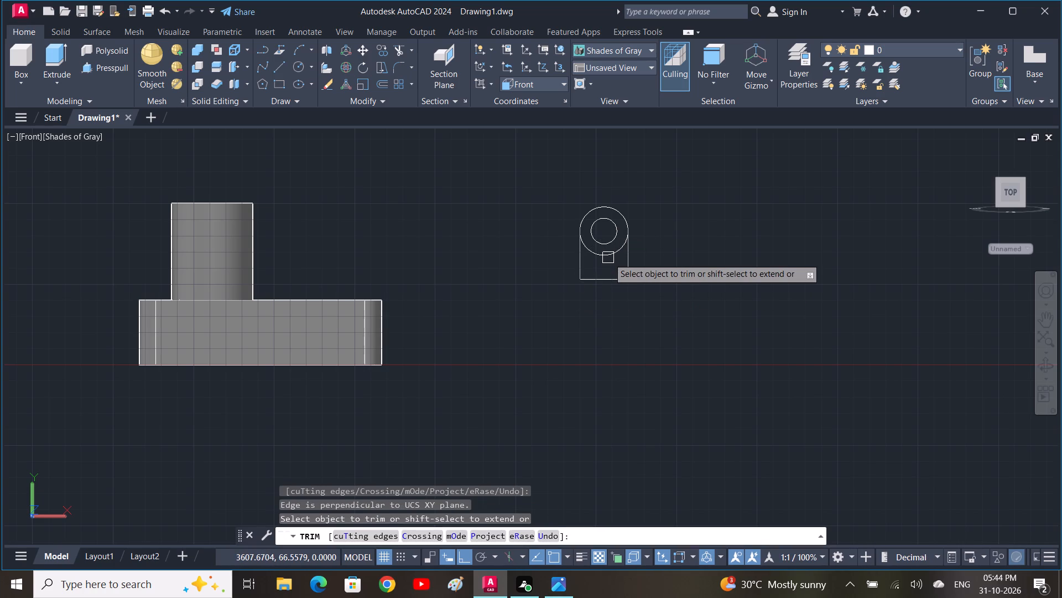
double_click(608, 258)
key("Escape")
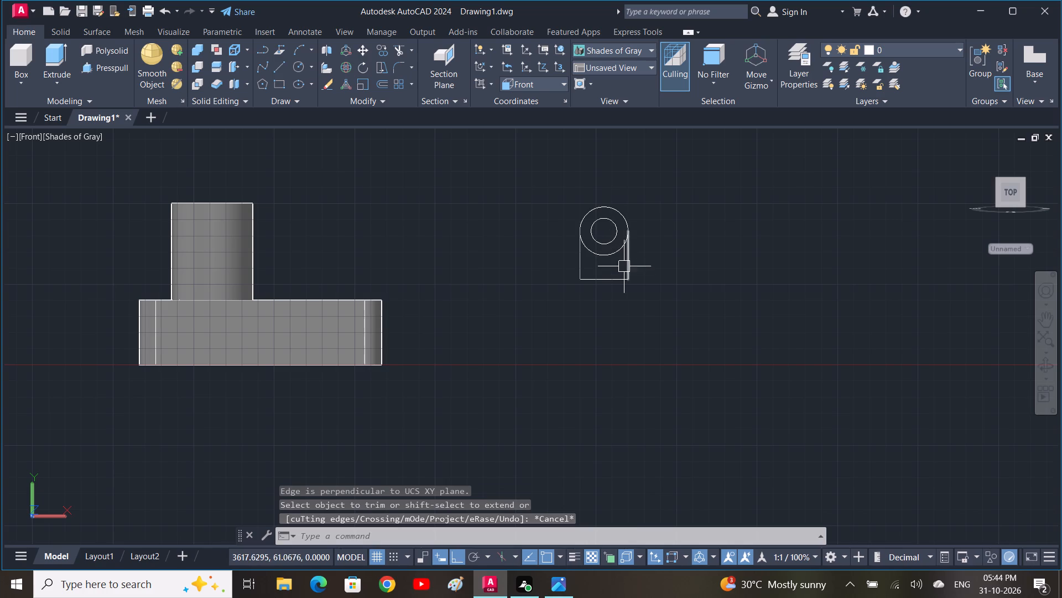
Check the lug profile in the reference image and switch back to AutoCAD.
left_click(558, 586)
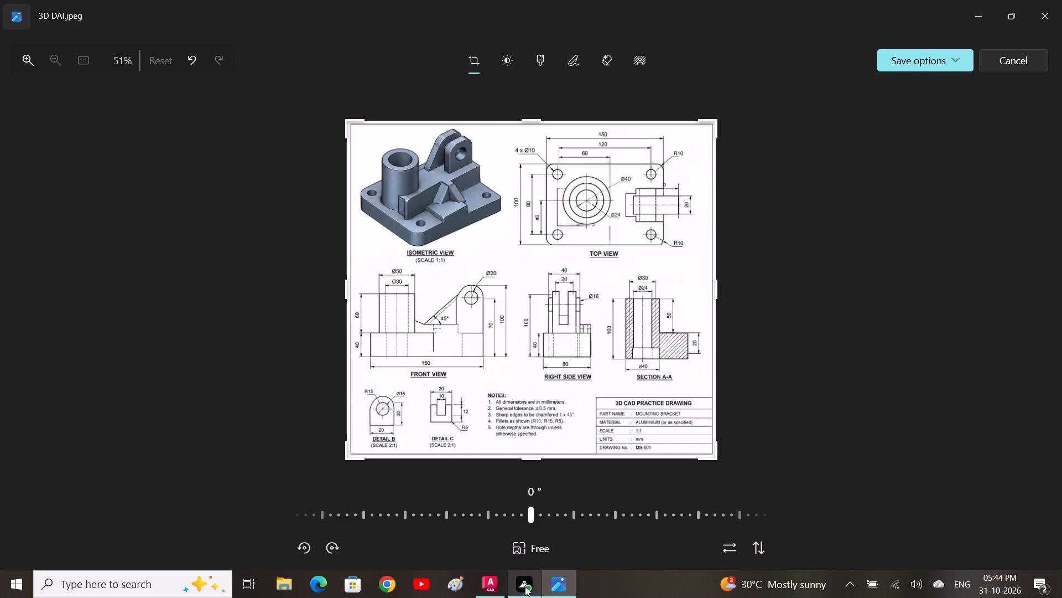
left_click(490, 583)
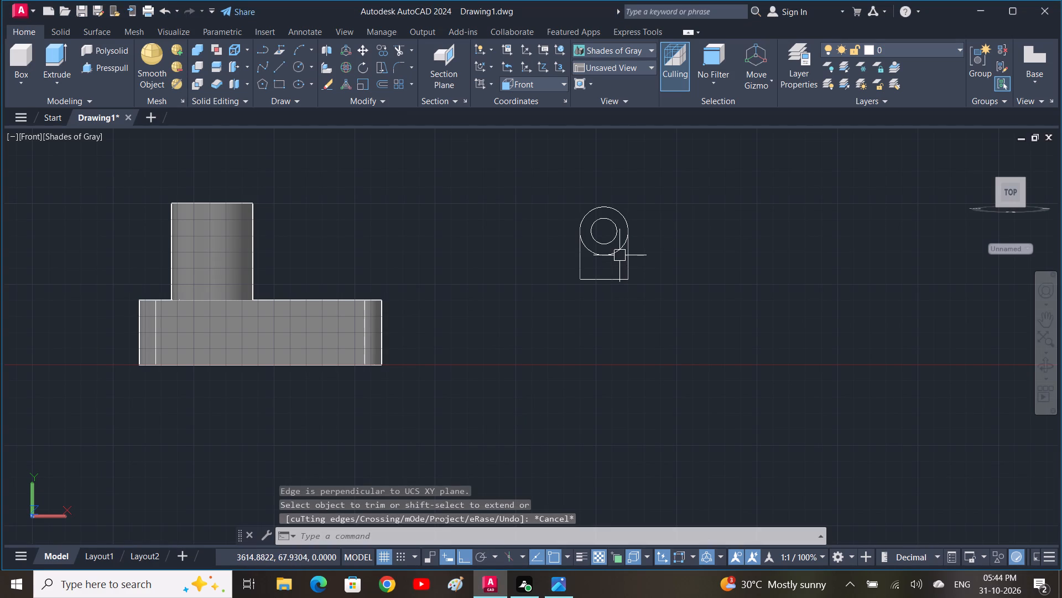
Draw a horizontal helper line across the outer circle between its two side quadrants.
type("l")
key("space")
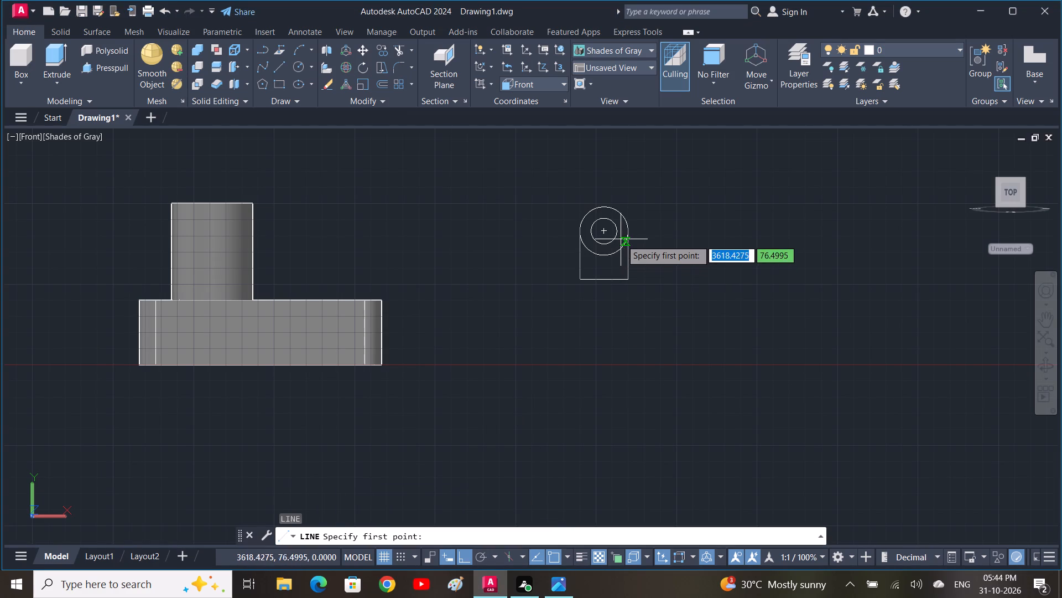
left_click(626, 234)
left_click(581, 232)
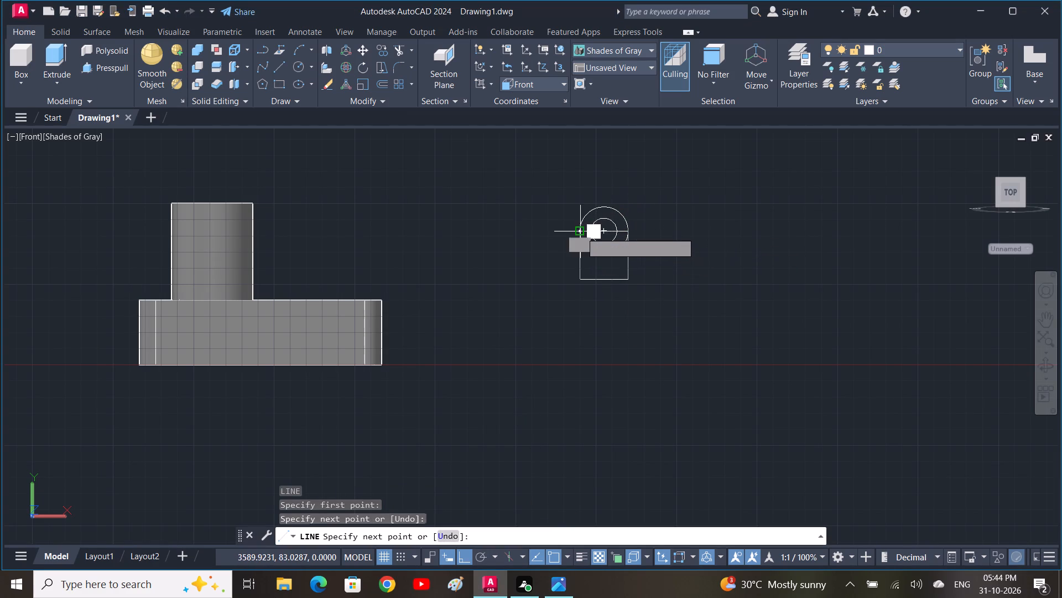
key("space")
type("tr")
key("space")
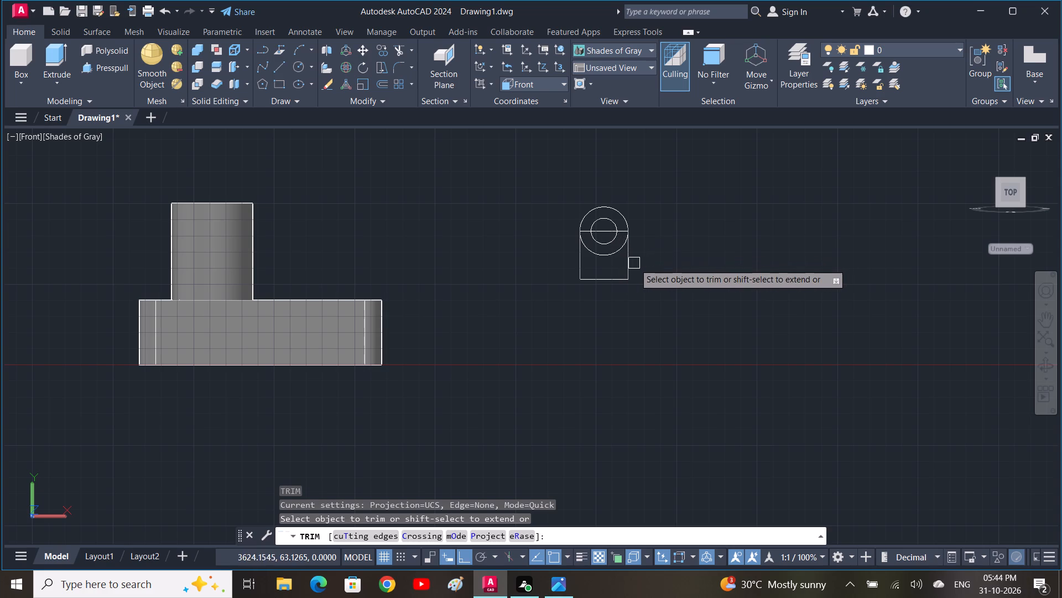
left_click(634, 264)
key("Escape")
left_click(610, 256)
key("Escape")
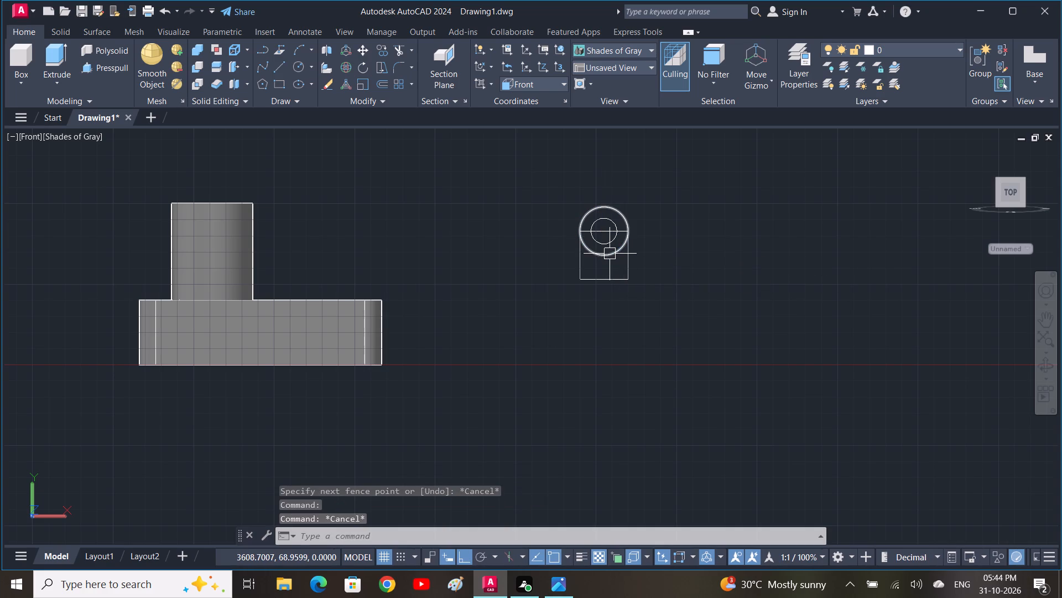
Trim away the outer circle's lower half below the horizontal helper line.
key("space")
left_click_drag(611, 254, 606, 259)
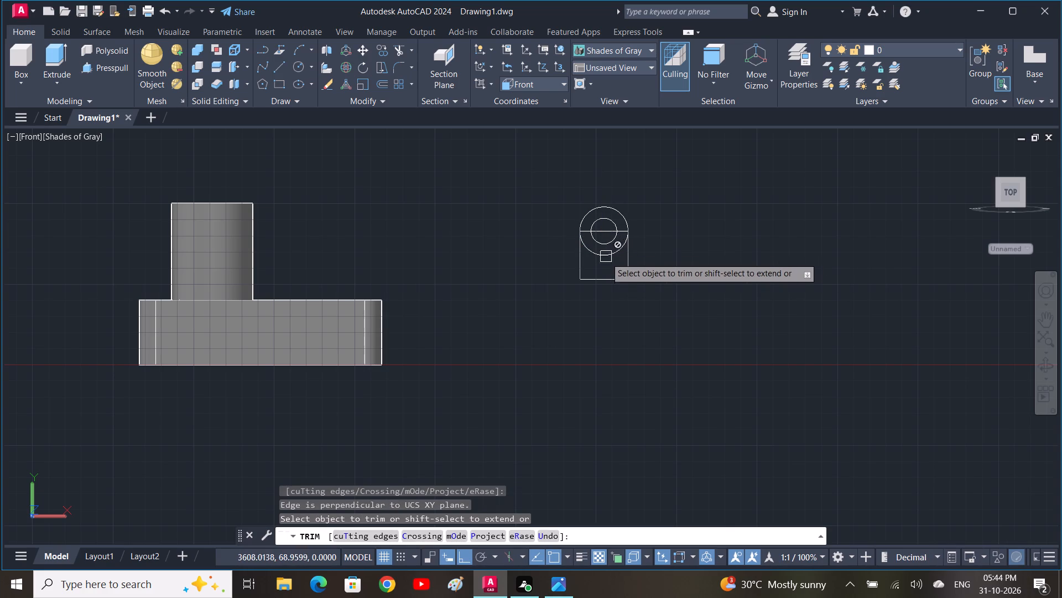
left_click_drag(606, 259, 605, 259)
scroll(605, 257, "up", 4)
left_click_drag(619, 223, 603, 299)
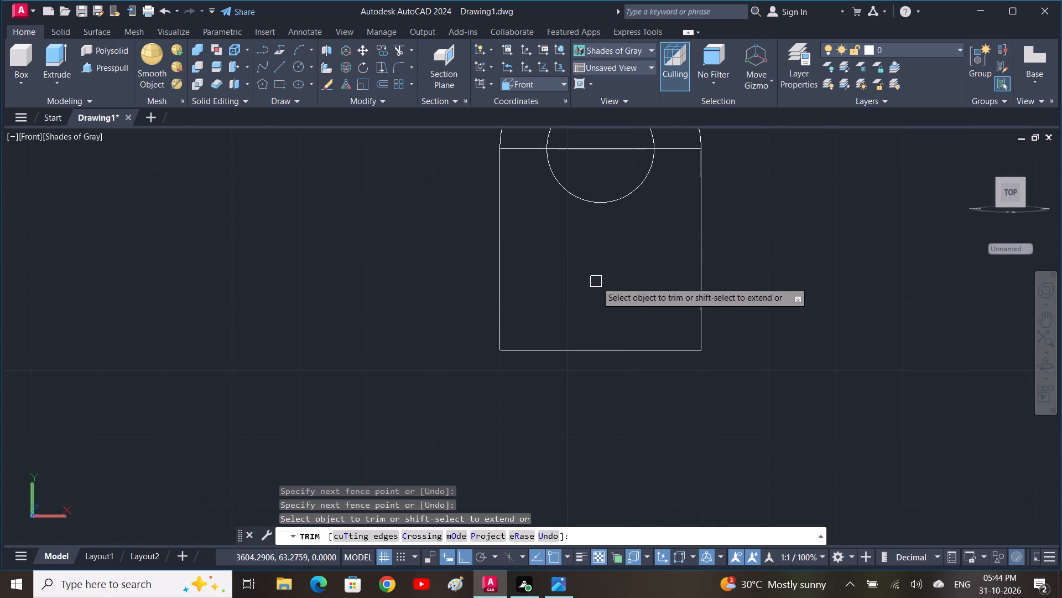
scroll(602, 260, "down", 3)
key("Escape")
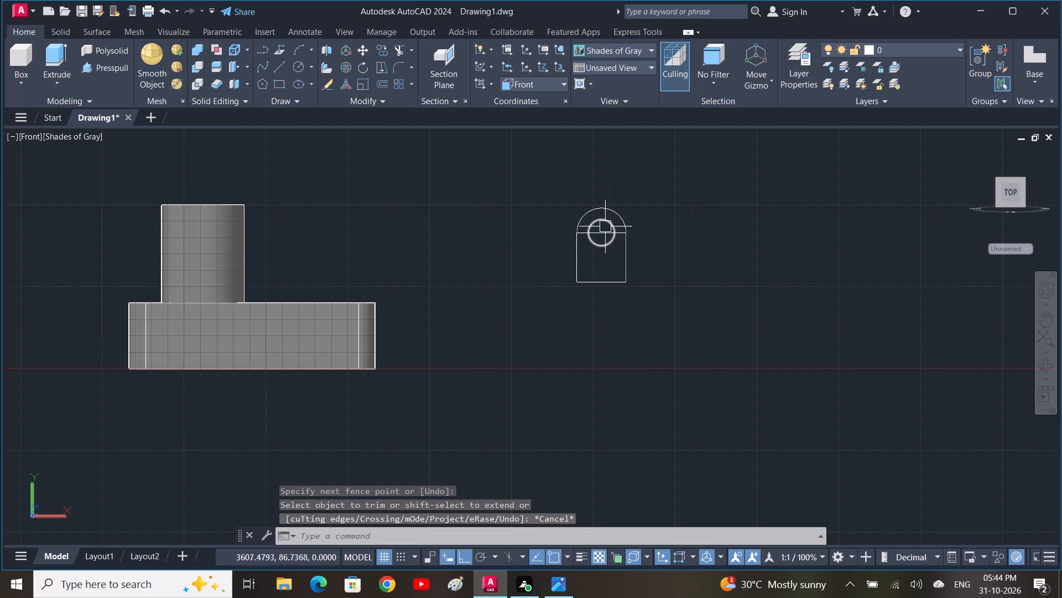
Erase the horizontal helper line crossing the hole in the lug profile.
left_click(605, 228)
key("Escape")
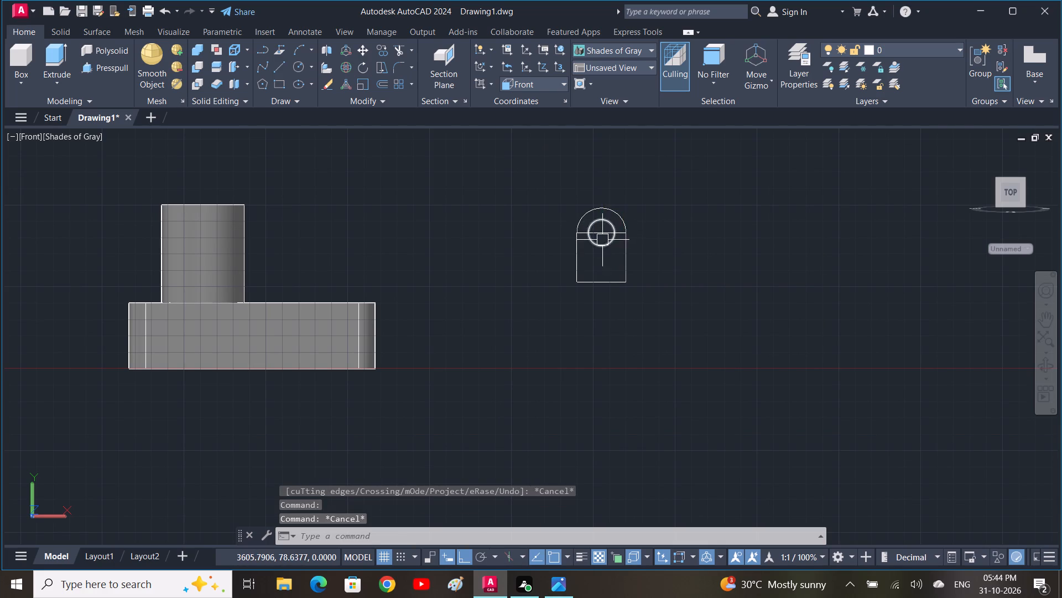
scroll(603, 240, "up", 3)
left_click(608, 223)
key("Delete")
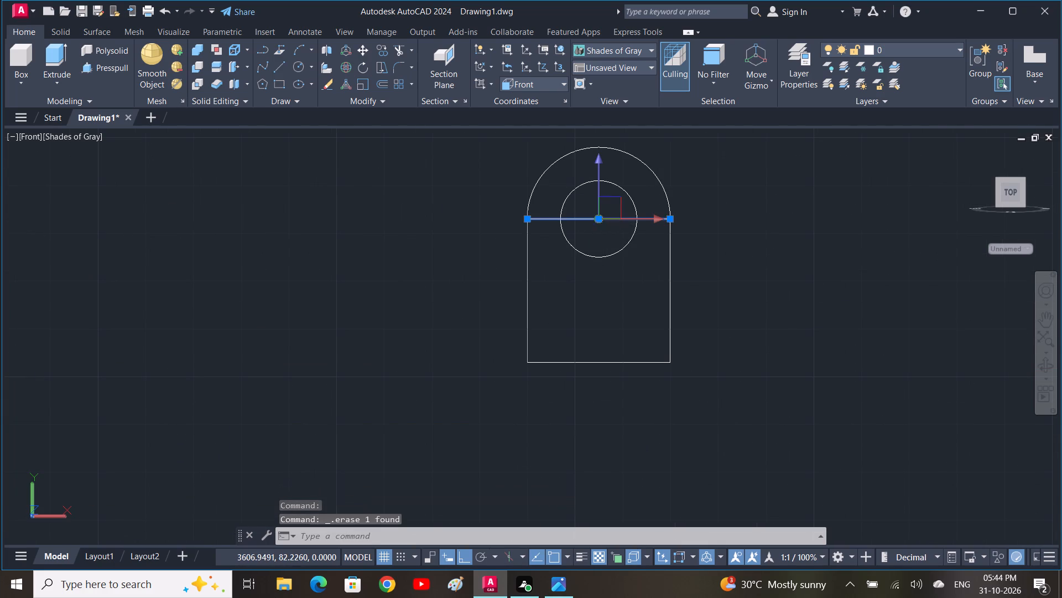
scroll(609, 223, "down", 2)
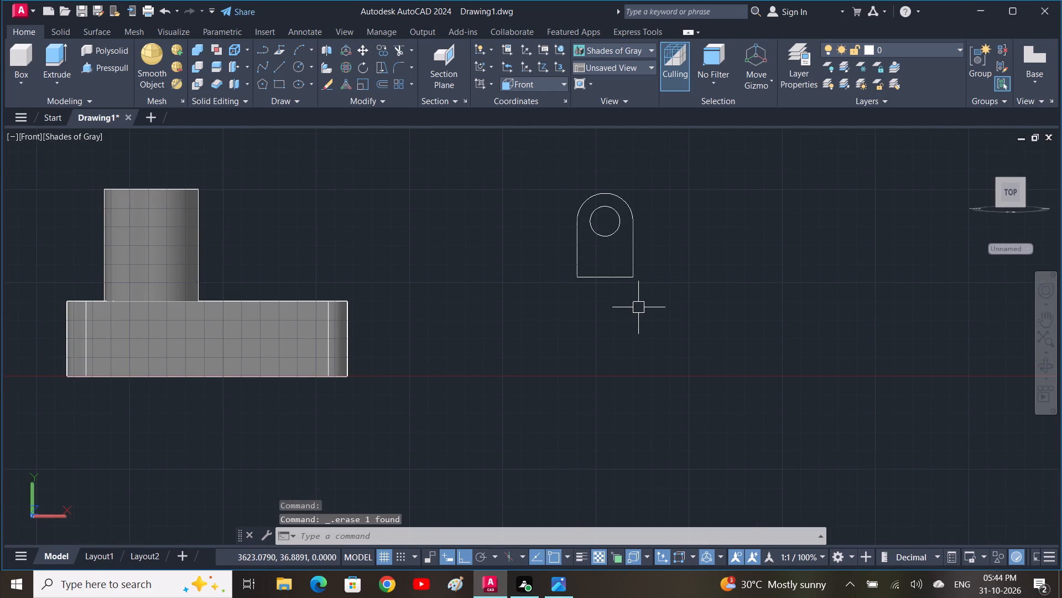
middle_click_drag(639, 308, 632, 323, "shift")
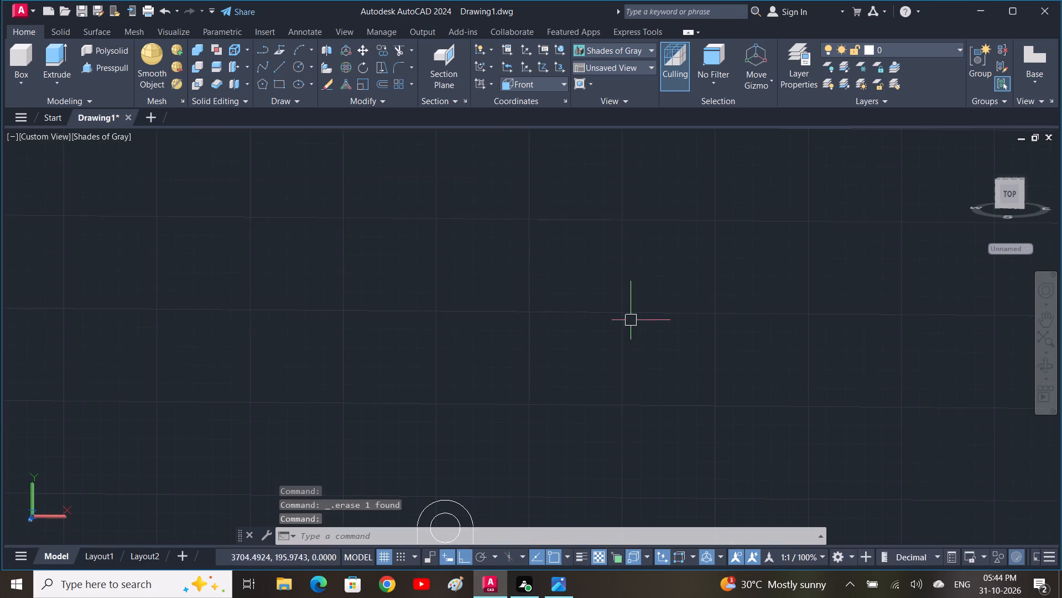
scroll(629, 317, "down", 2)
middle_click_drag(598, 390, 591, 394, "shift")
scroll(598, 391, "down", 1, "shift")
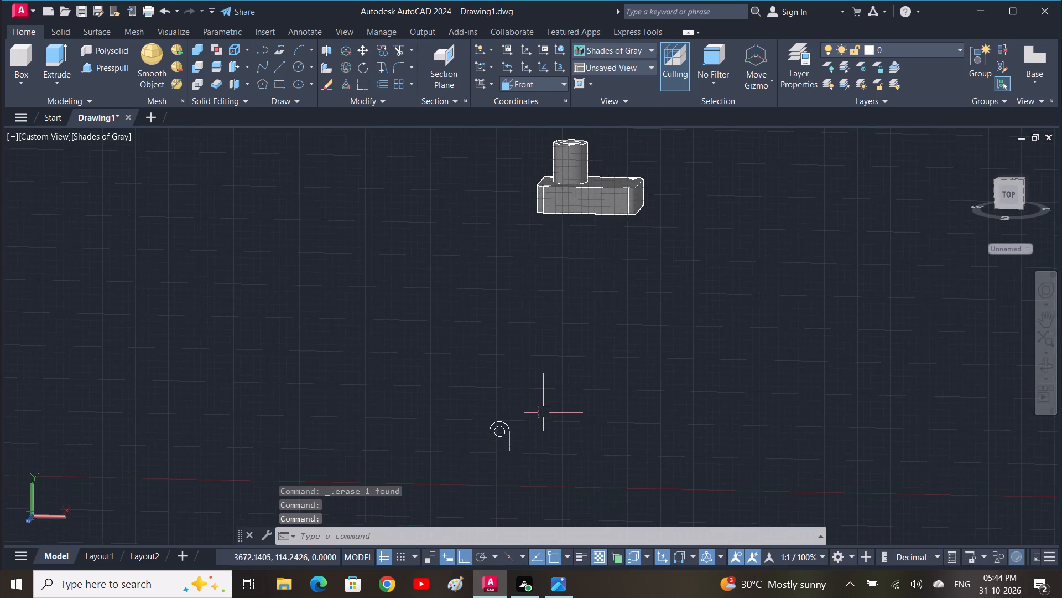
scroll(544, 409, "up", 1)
Switch to the reference image to check the dimensions for the lug.
left_click(553, 584)
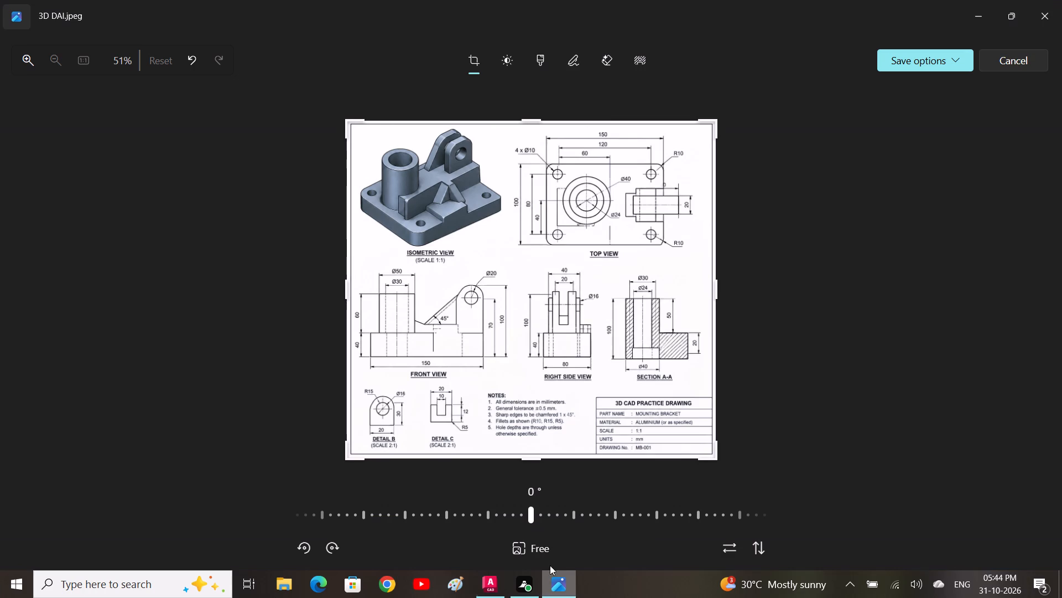
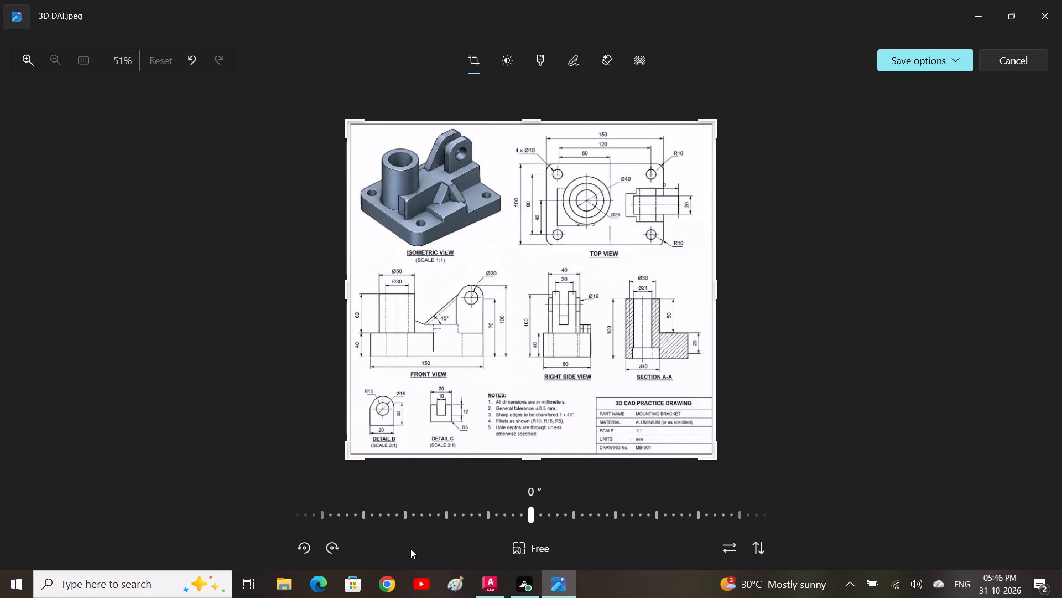
Switch back to AutoCAD and presspull the lug profile area around the hole to a thickness of 10 mm.
left_click(497, 587)
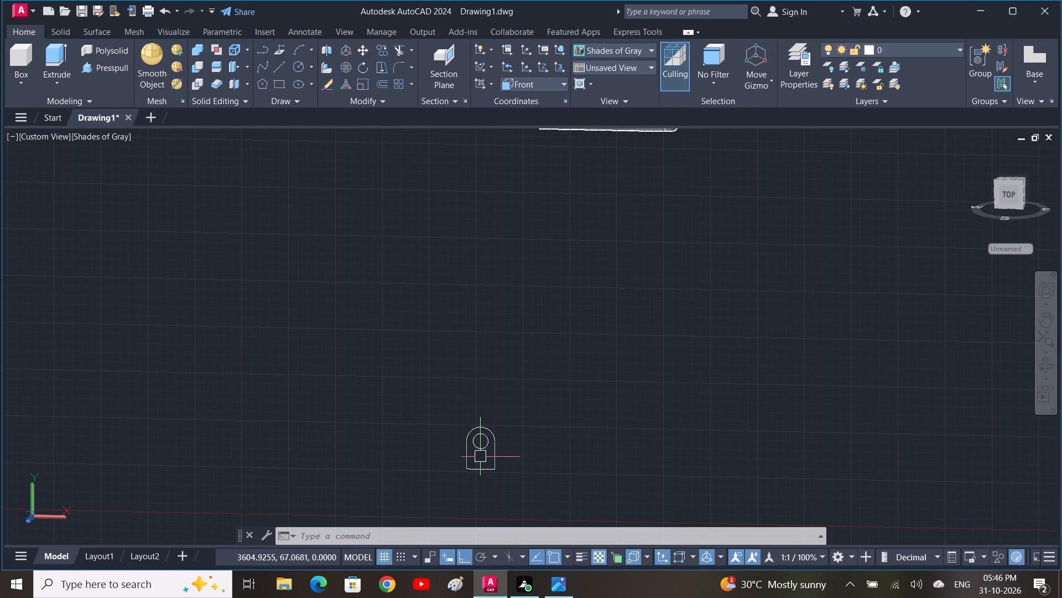
left_click(100, 68)
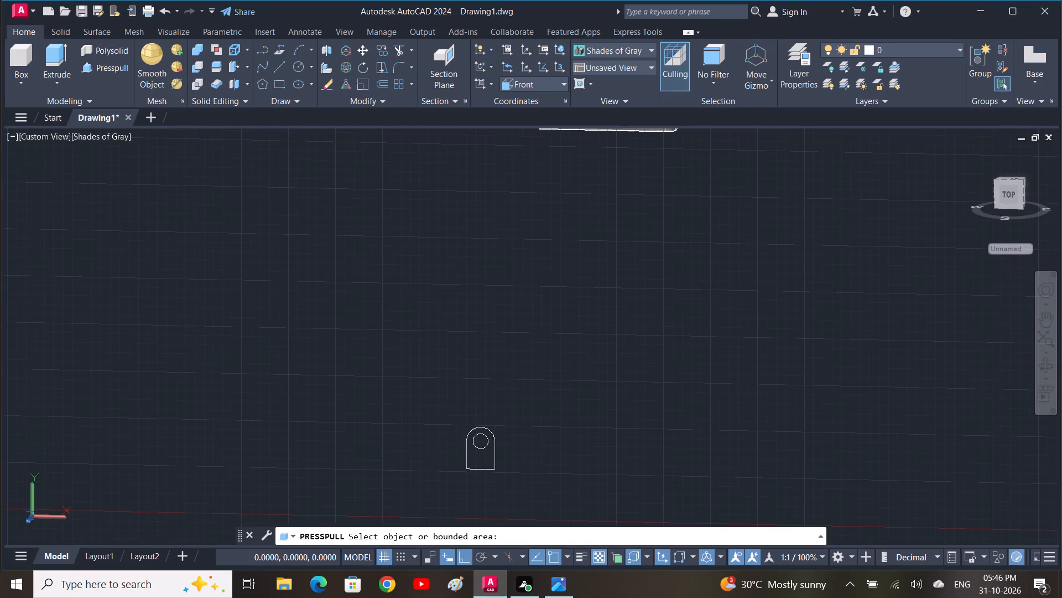
left_click(482, 457)
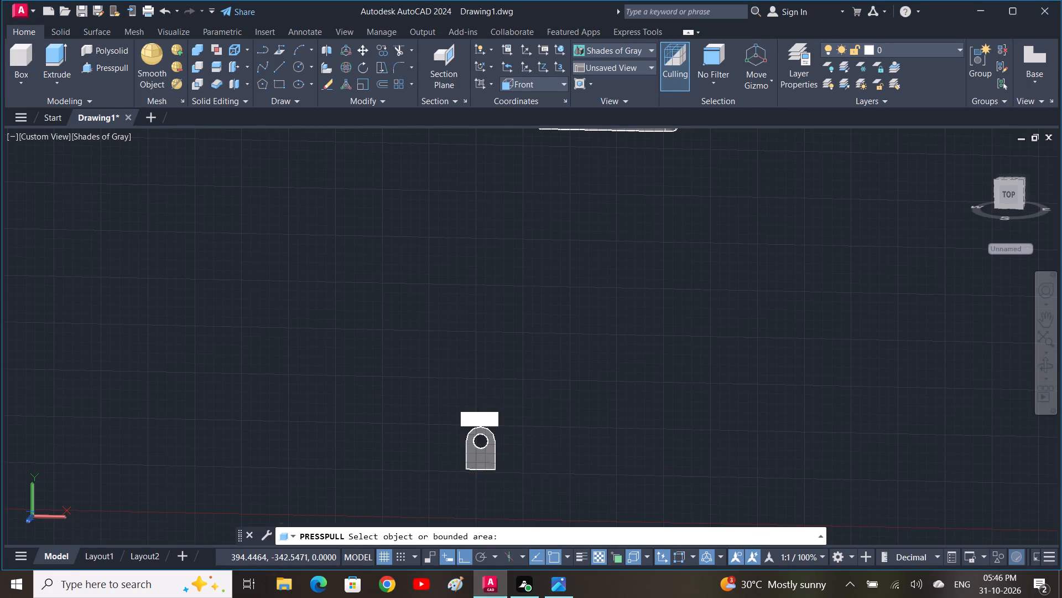
key("1")
type("0")
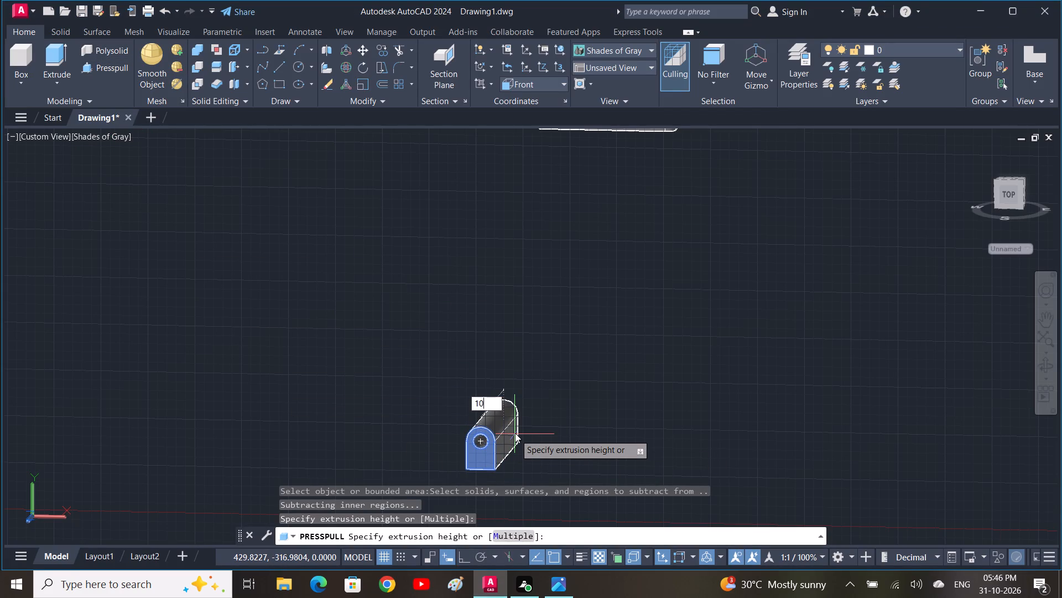
key("space")
key("Escape")
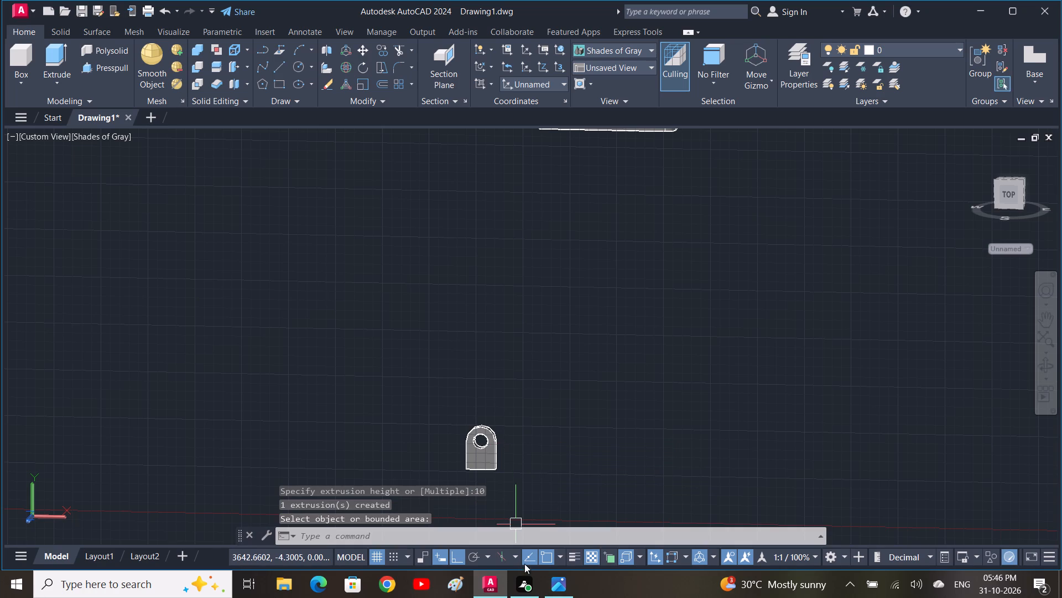
Switch to the reference image to check the lug and slot dimensions in the views.
left_click(551, 580)
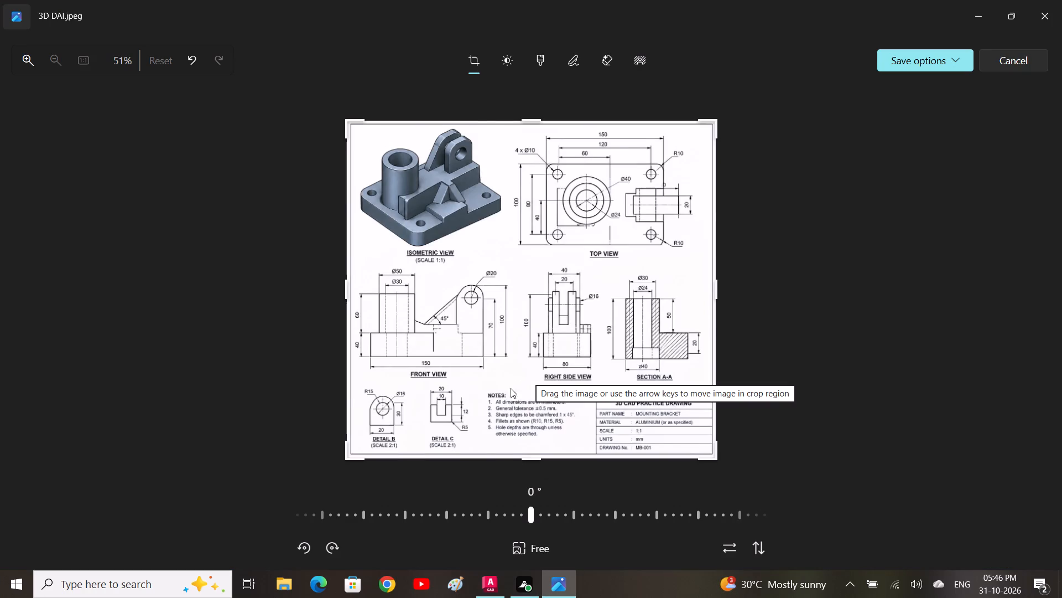
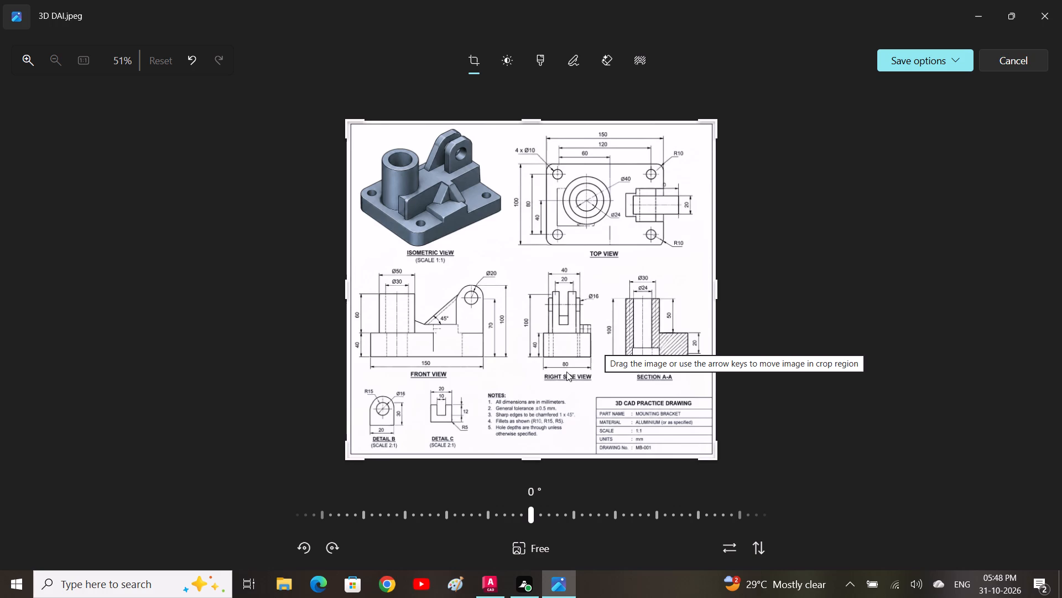
Examine the right side view and top view of the reference drawing for the lug's thickness, gap and position.
scroll(565, 371, "up", 8)
scroll(584, 337, "down", 3)
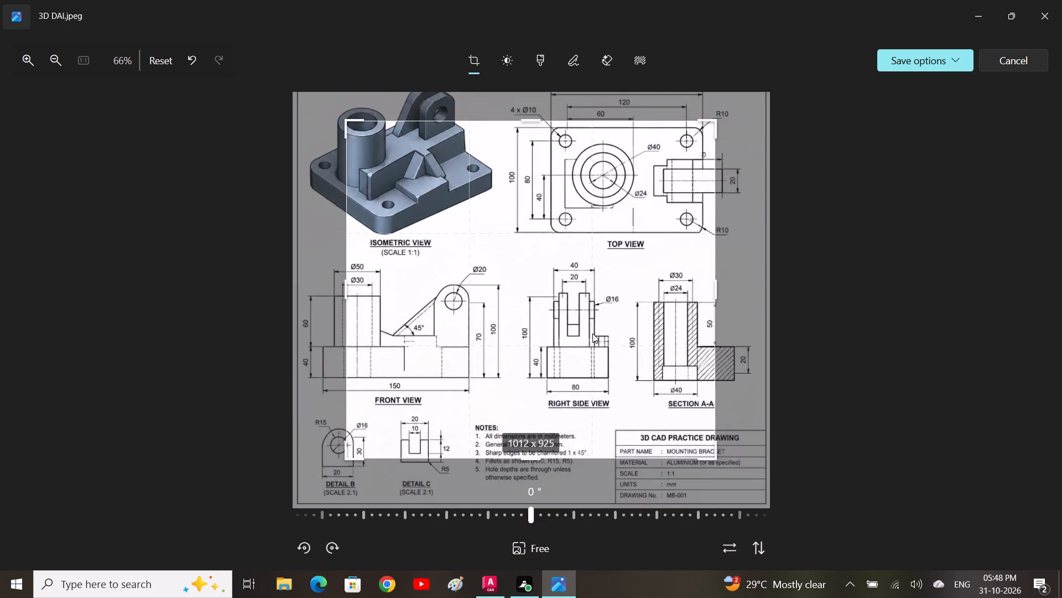
middle_click_drag(592, 333, 448, 352)
scroll(517, 365, "up", 1)
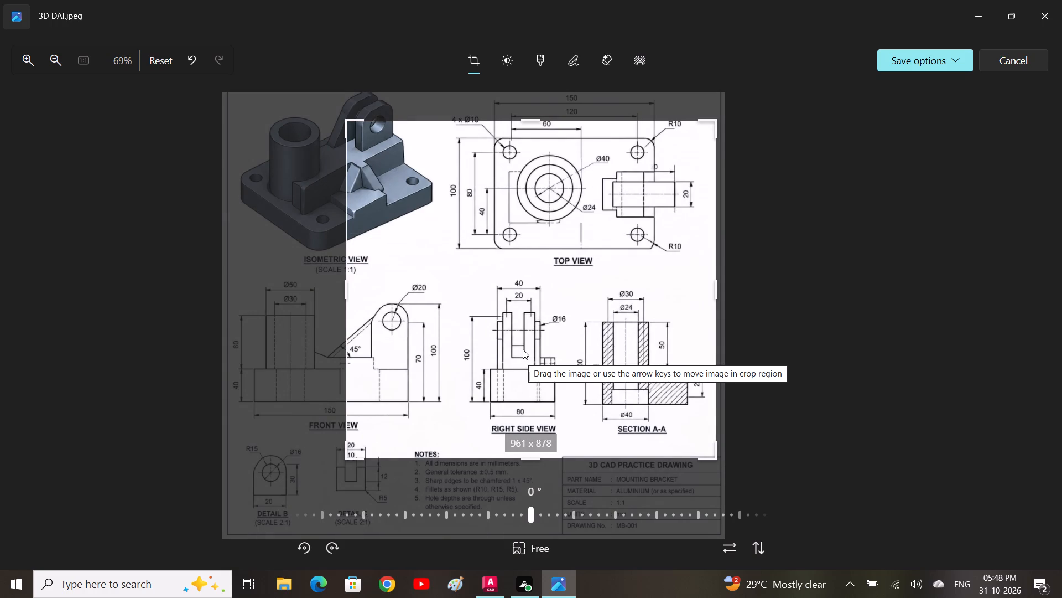
middle_click_drag(594, 267, 582, 304)
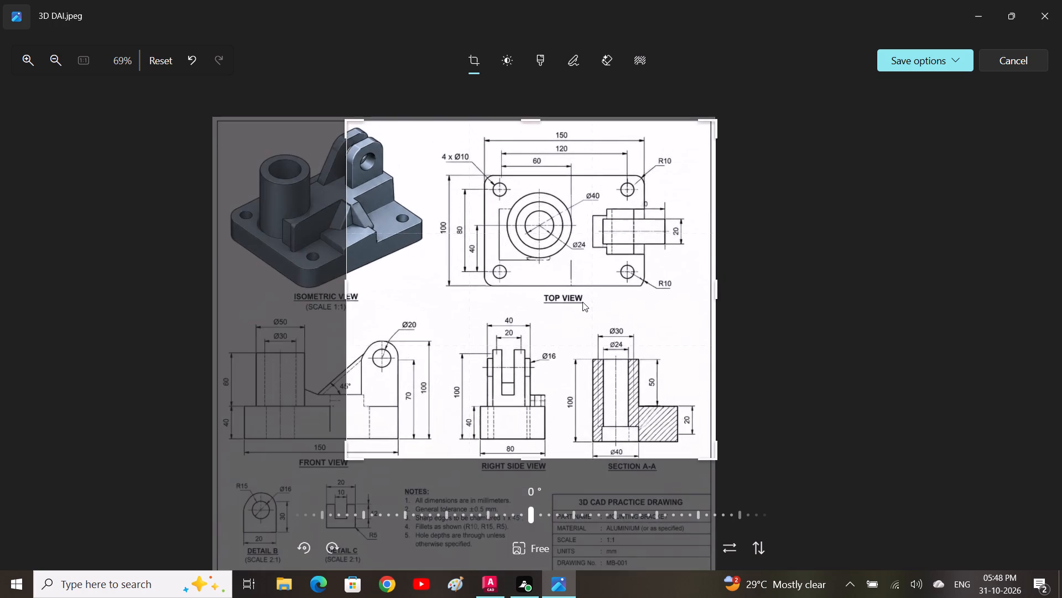
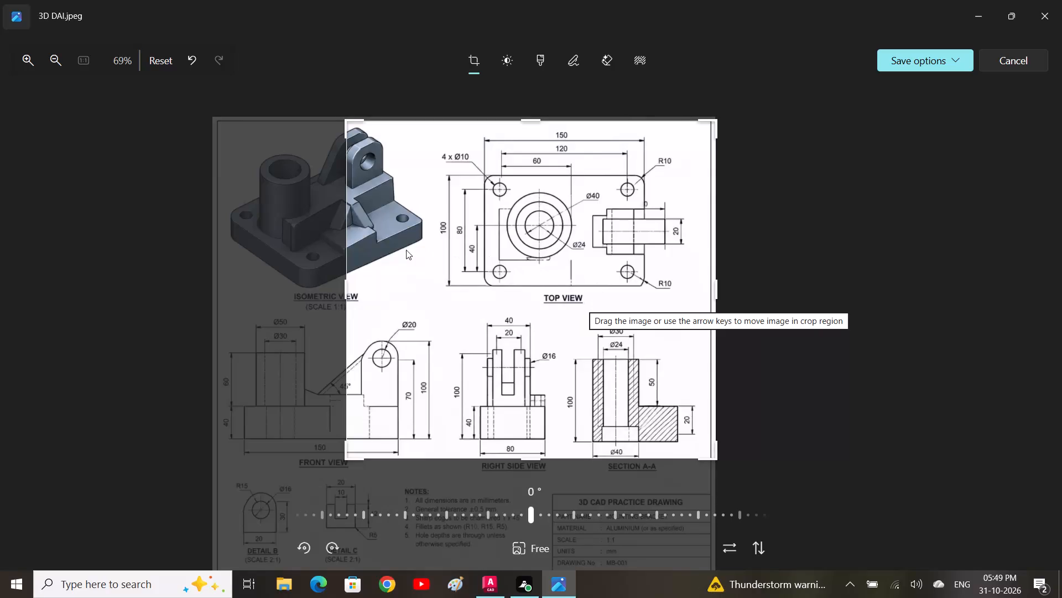
Examine the isometric, top, front, right side and section views of the reference drawing for the lug, boss and base dimensions.
middle_click_drag(408, 251, 599, 286)
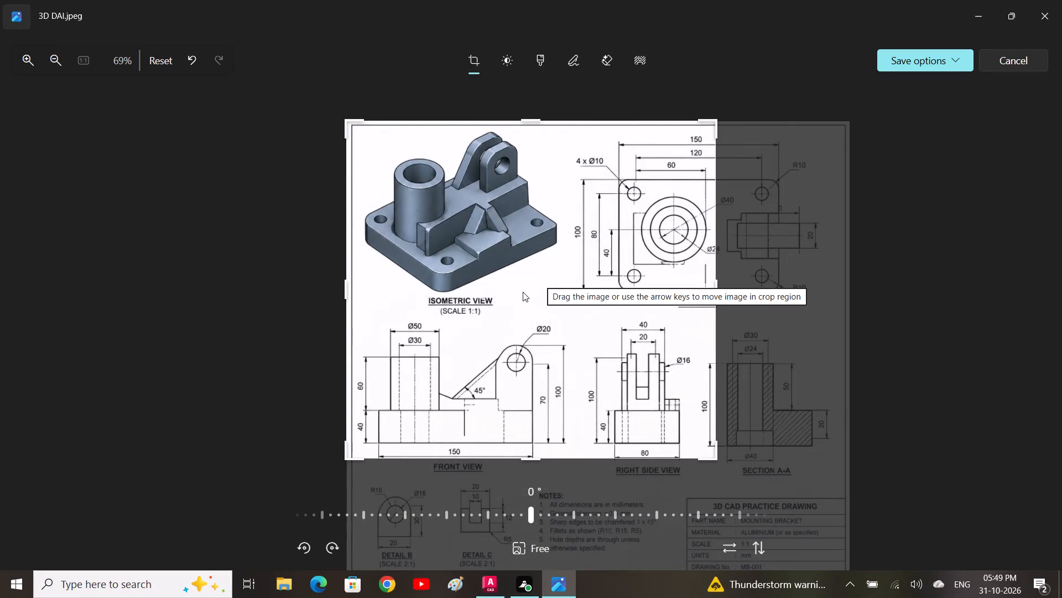
scroll(514, 331, "down", 1)
middle_click_drag(535, 378, 422, 352)
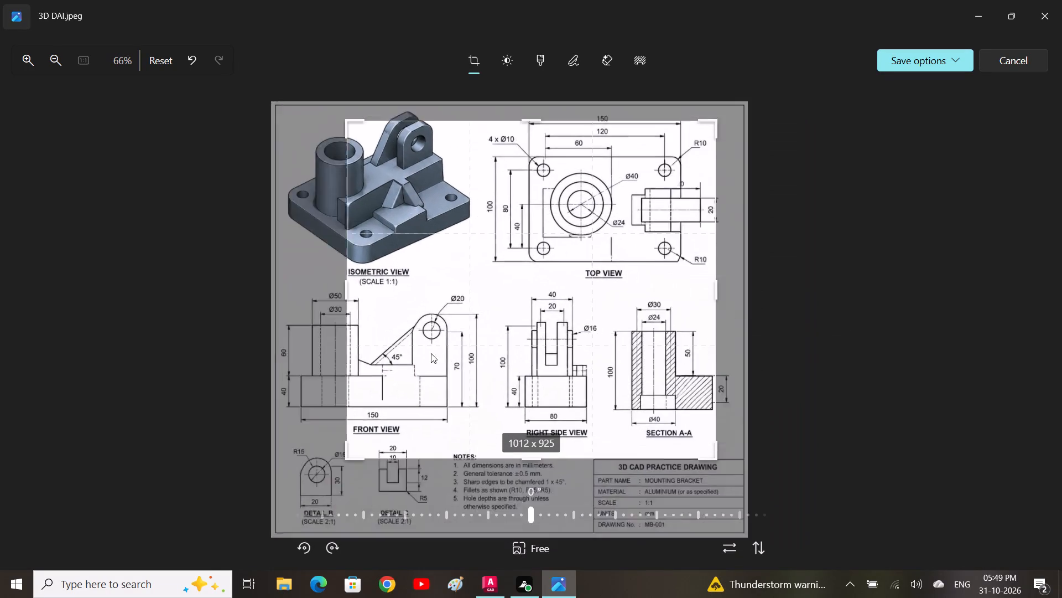
middle_click_drag(422, 352, 420, 352)
scroll(525, 361, "down", 1)
middle_click_drag(514, 337, 624, 338)
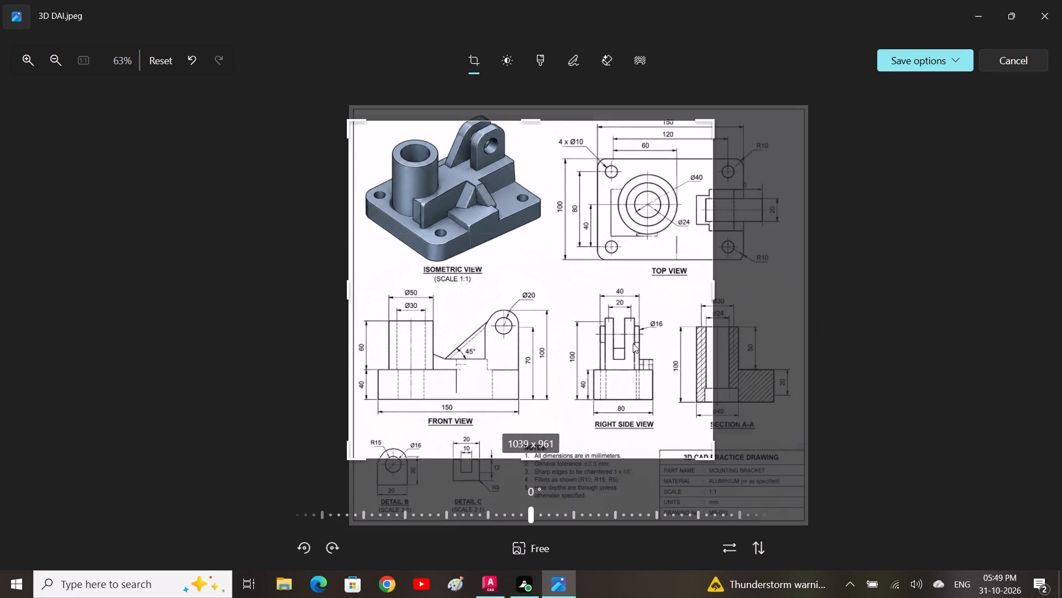
middle_click_drag(555, 368, 597, 195)
scroll(597, 213, "down", 2)
middle_click_drag(587, 232, 579, 255)
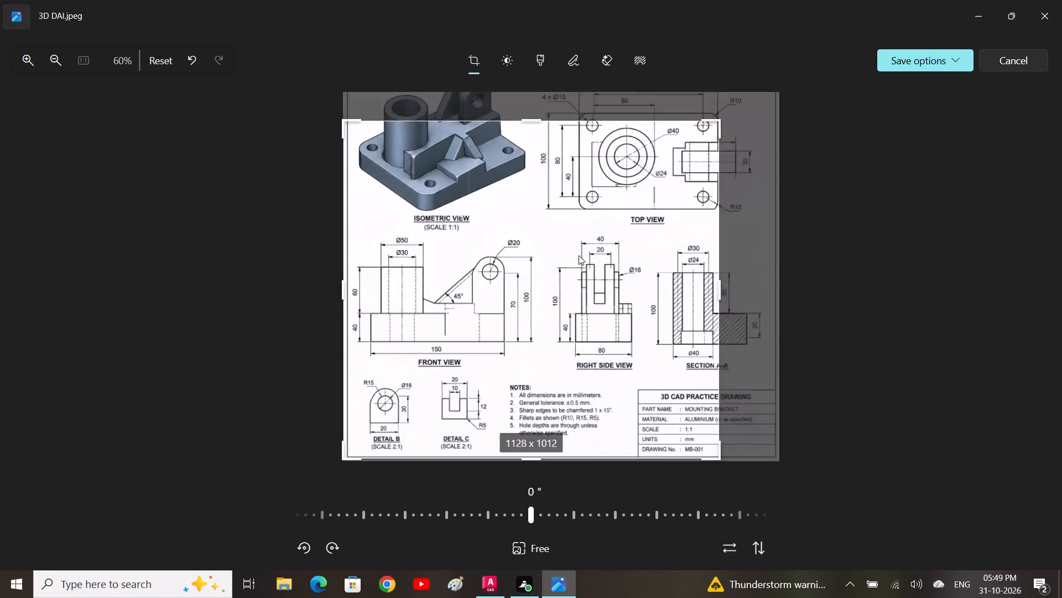
middle_click_drag(579, 255, 556, 292)
middle_click_drag(585, 321, 544, 351)
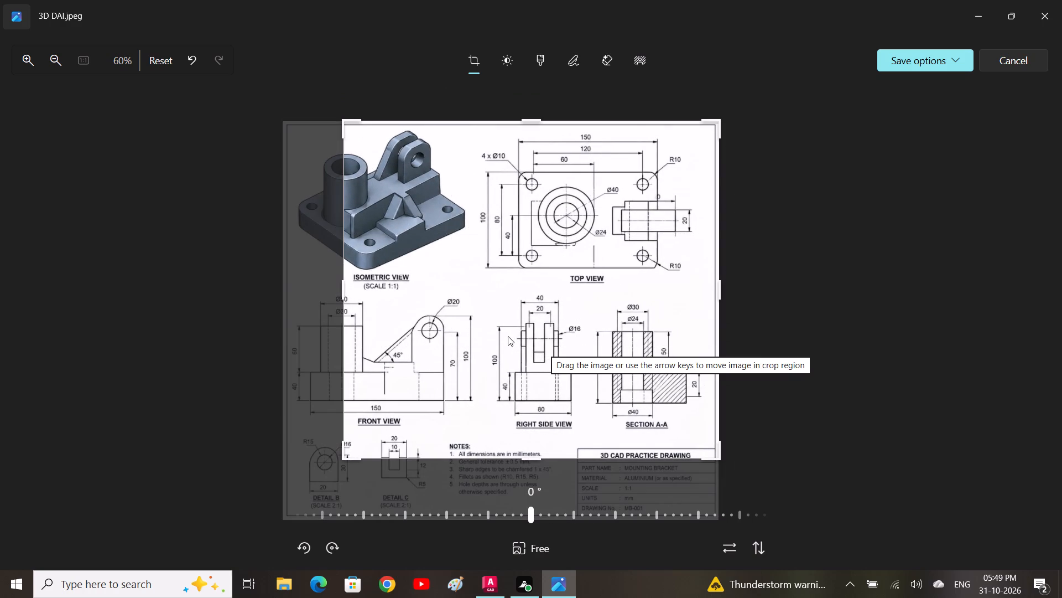
scroll(572, 362, "down", 2)
middle_click_drag(532, 365, 568, 298)
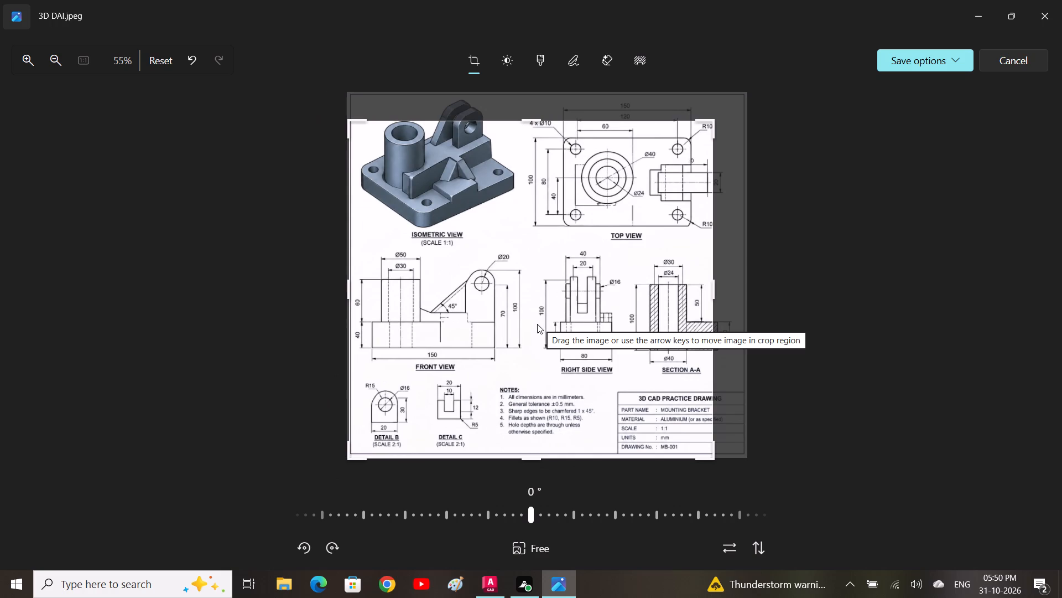
middle_click_drag(556, 303, 513, 335)
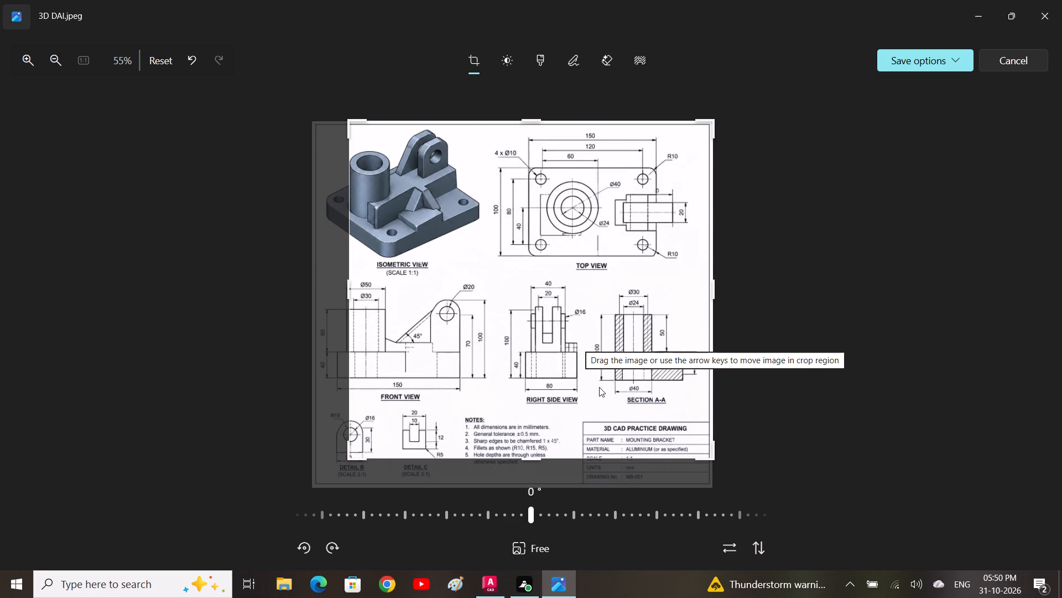
left_click(642, 391)
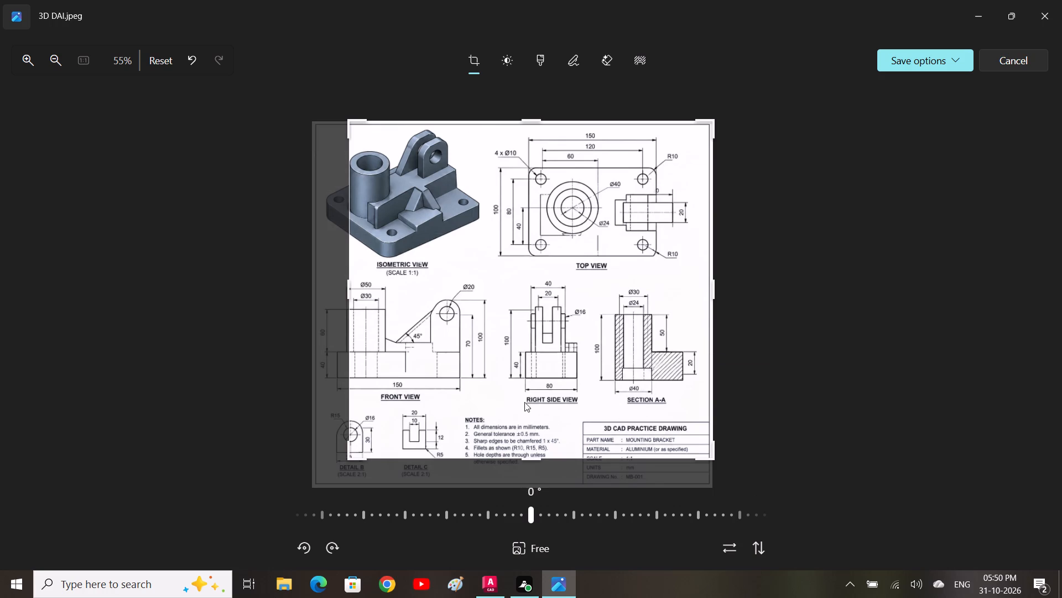
scroll(563, 308, "down", 1)
middle_click_drag(524, 332, 554, 312)
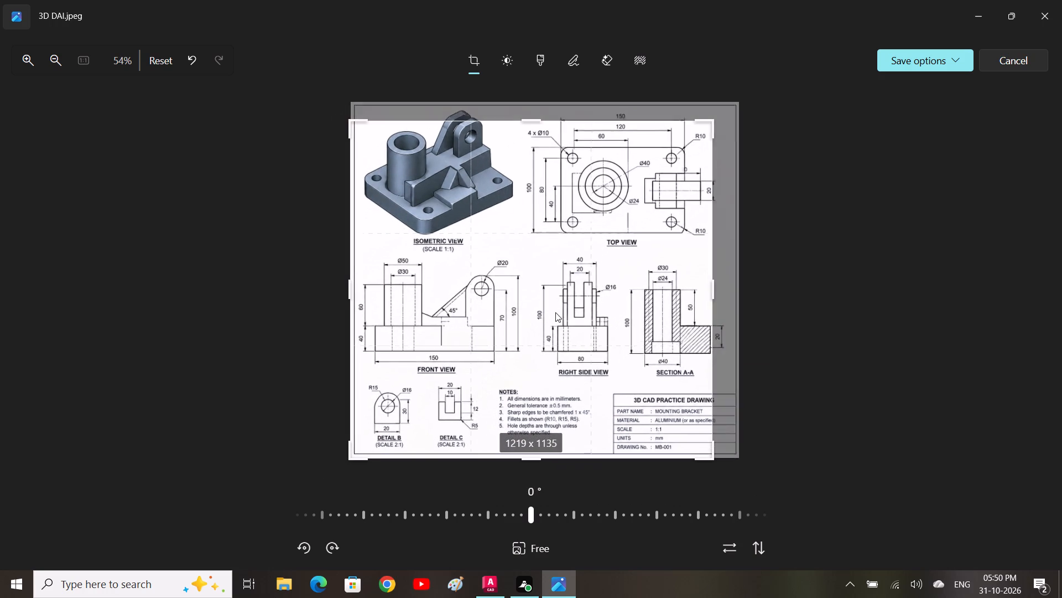
middle_click_drag(678, 347, 631, 345)
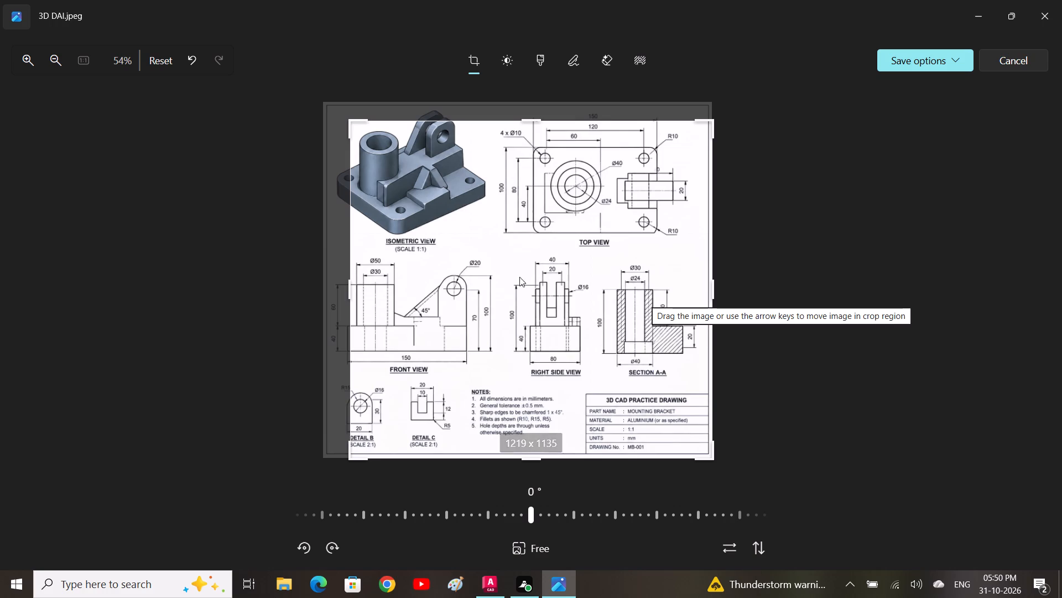
scroll(441, 271, "down", 2)
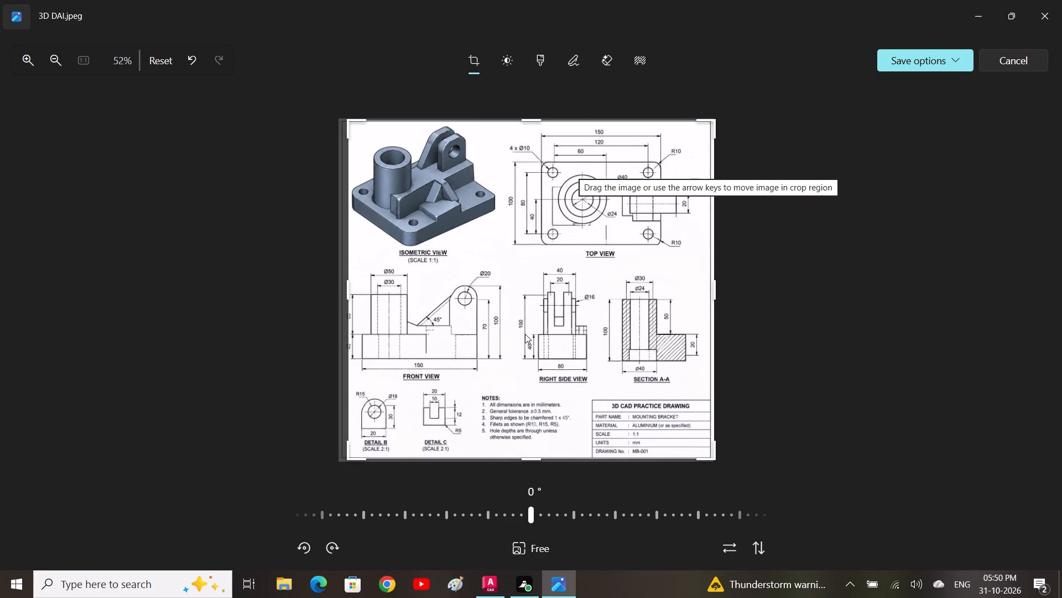
middle_click_drag(524, 329, 560, 316)
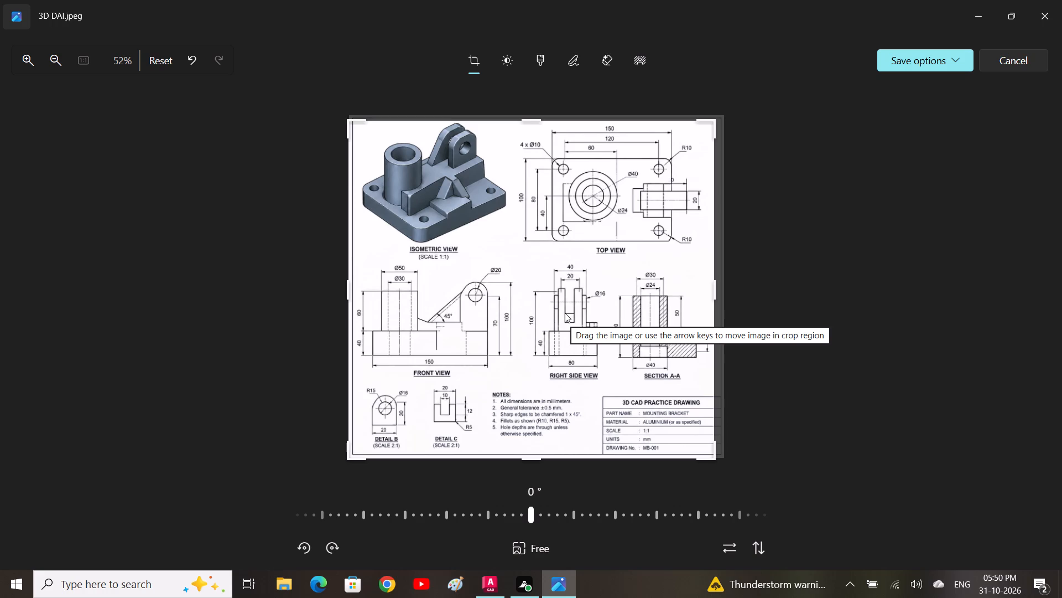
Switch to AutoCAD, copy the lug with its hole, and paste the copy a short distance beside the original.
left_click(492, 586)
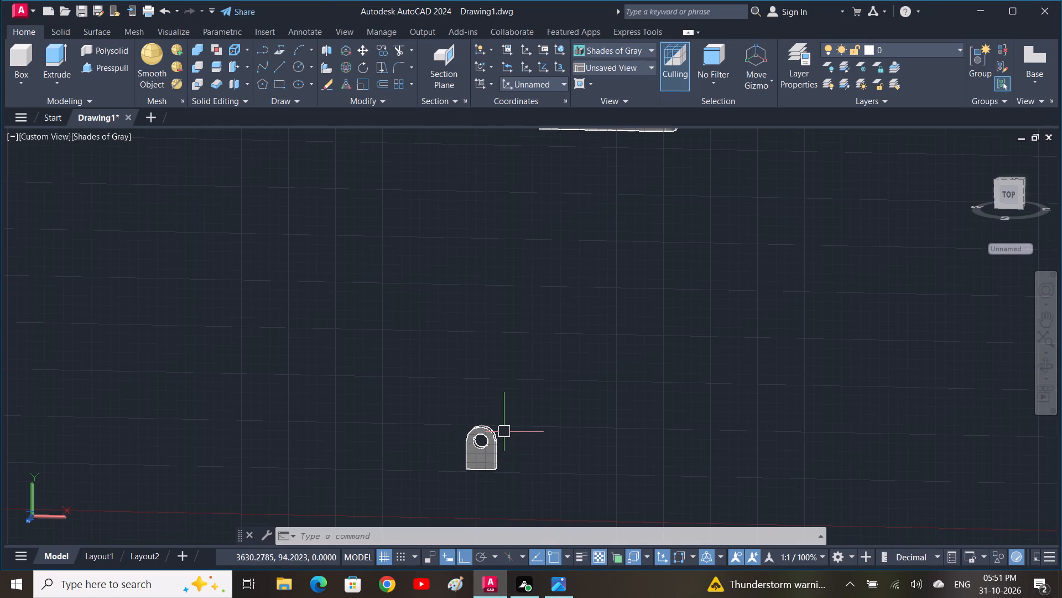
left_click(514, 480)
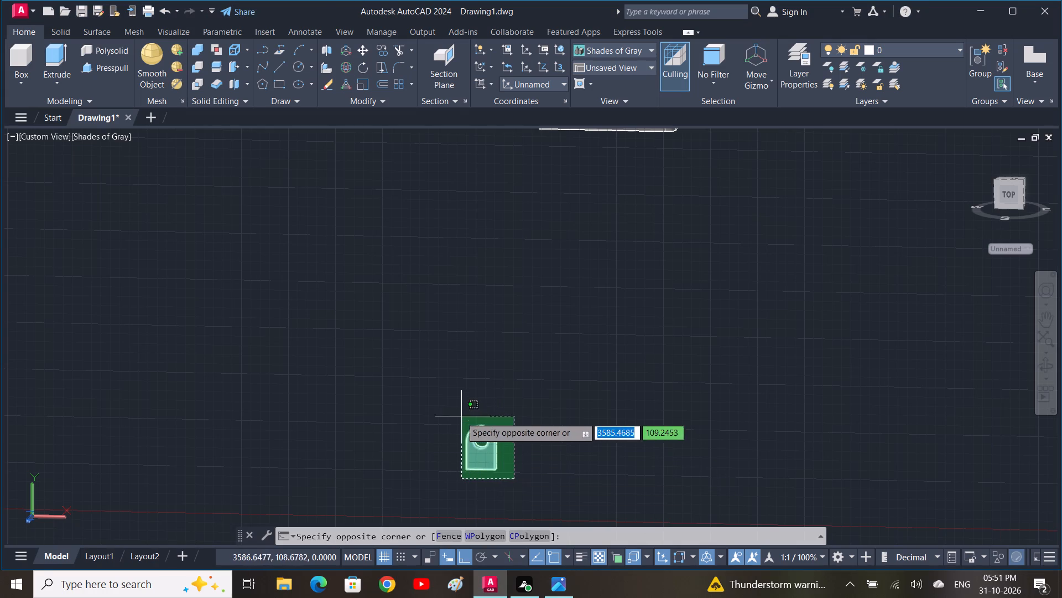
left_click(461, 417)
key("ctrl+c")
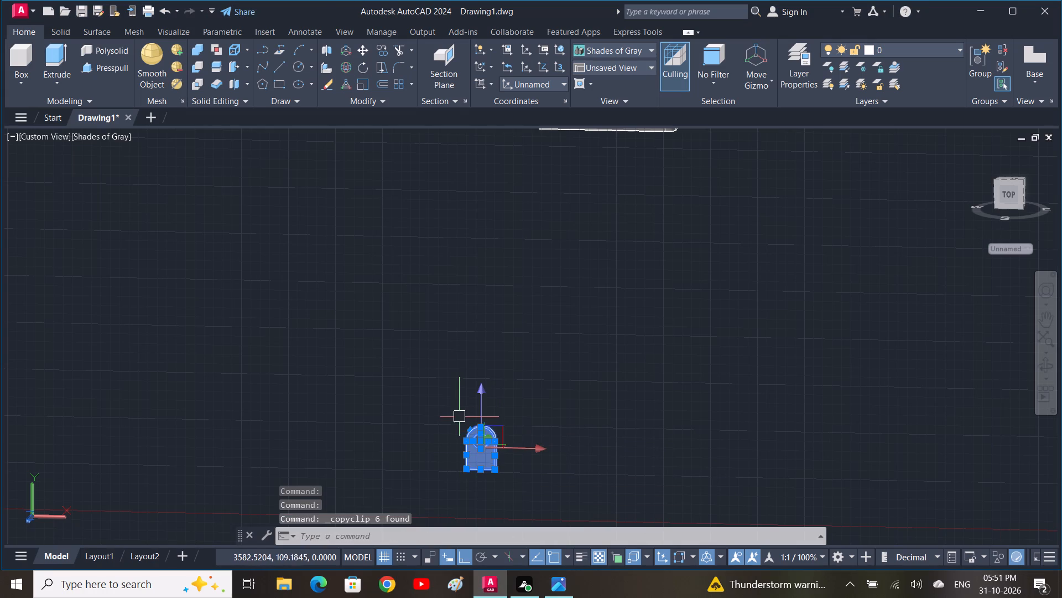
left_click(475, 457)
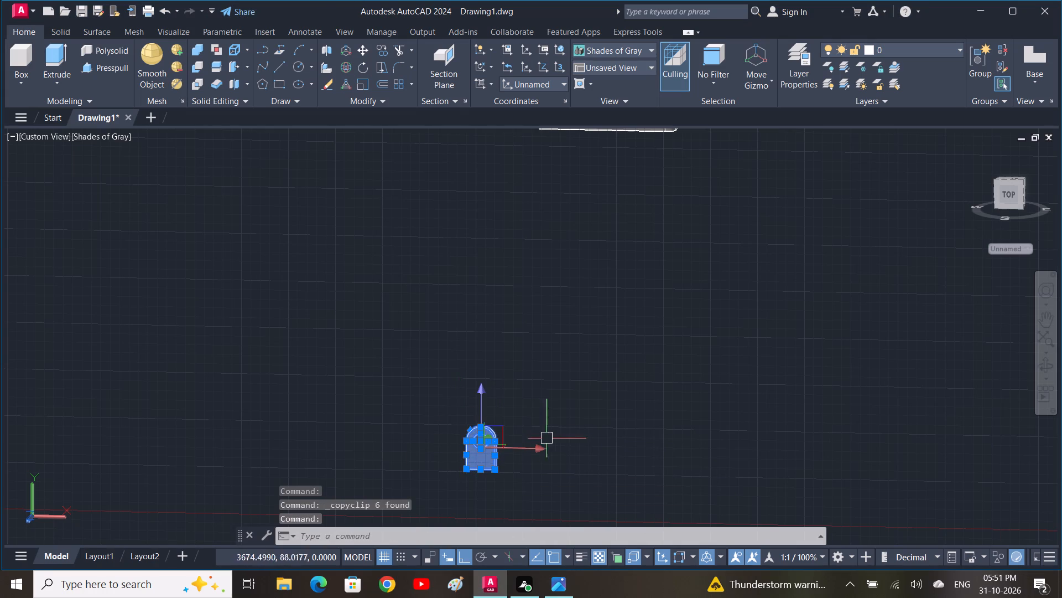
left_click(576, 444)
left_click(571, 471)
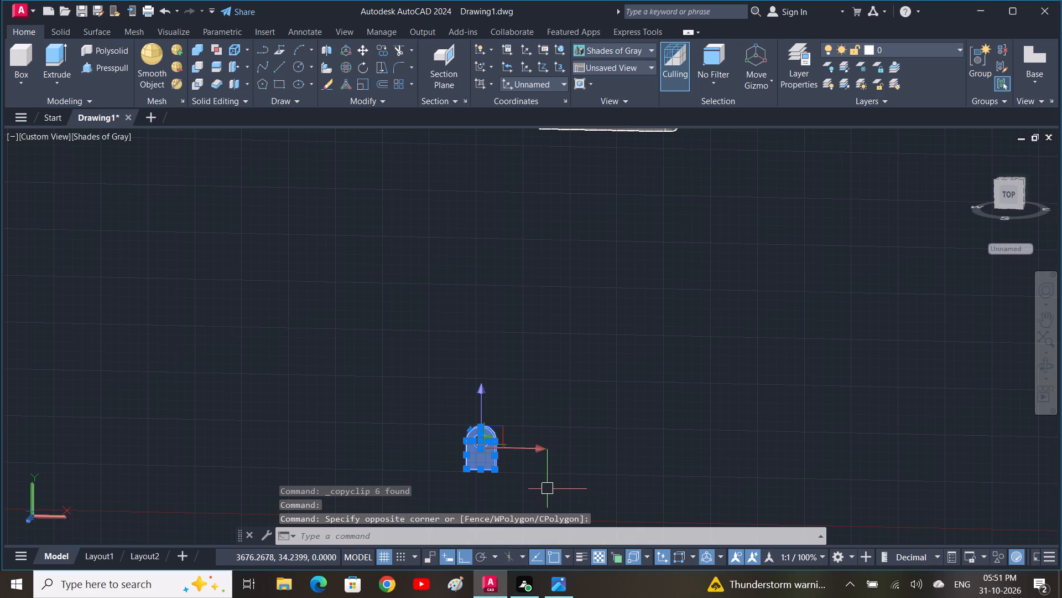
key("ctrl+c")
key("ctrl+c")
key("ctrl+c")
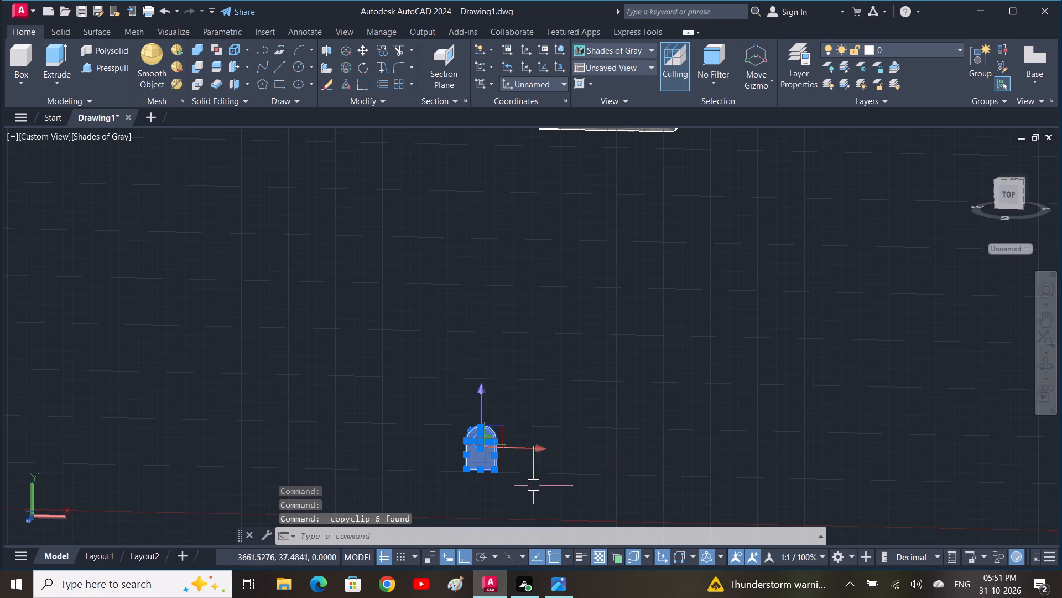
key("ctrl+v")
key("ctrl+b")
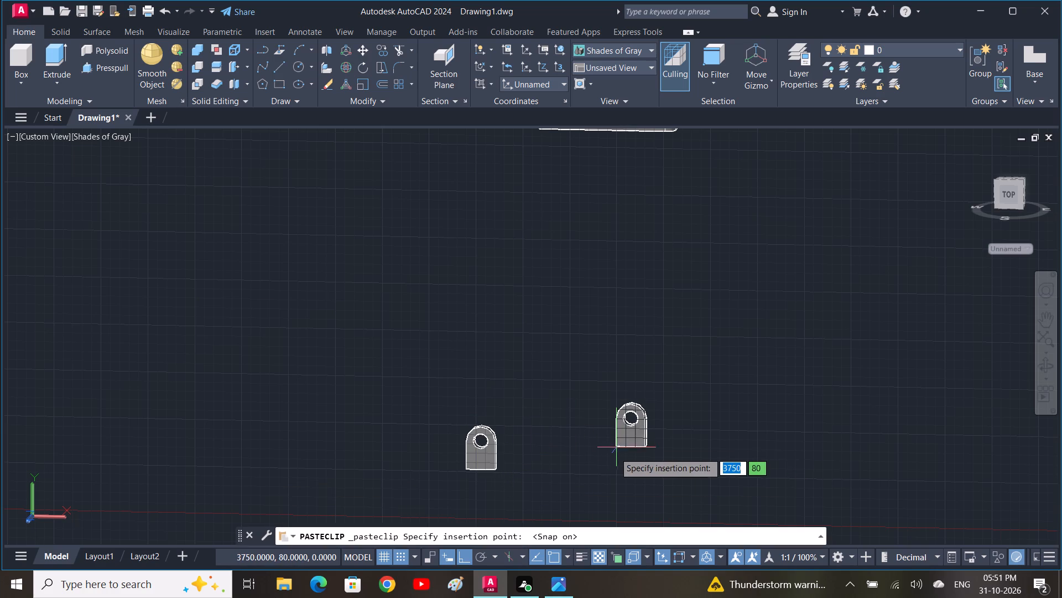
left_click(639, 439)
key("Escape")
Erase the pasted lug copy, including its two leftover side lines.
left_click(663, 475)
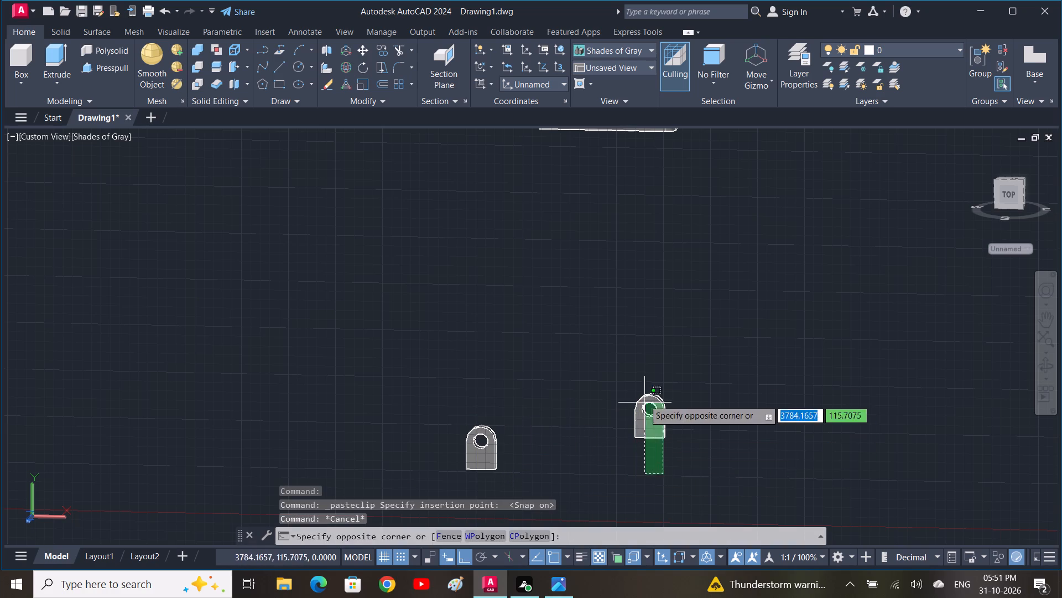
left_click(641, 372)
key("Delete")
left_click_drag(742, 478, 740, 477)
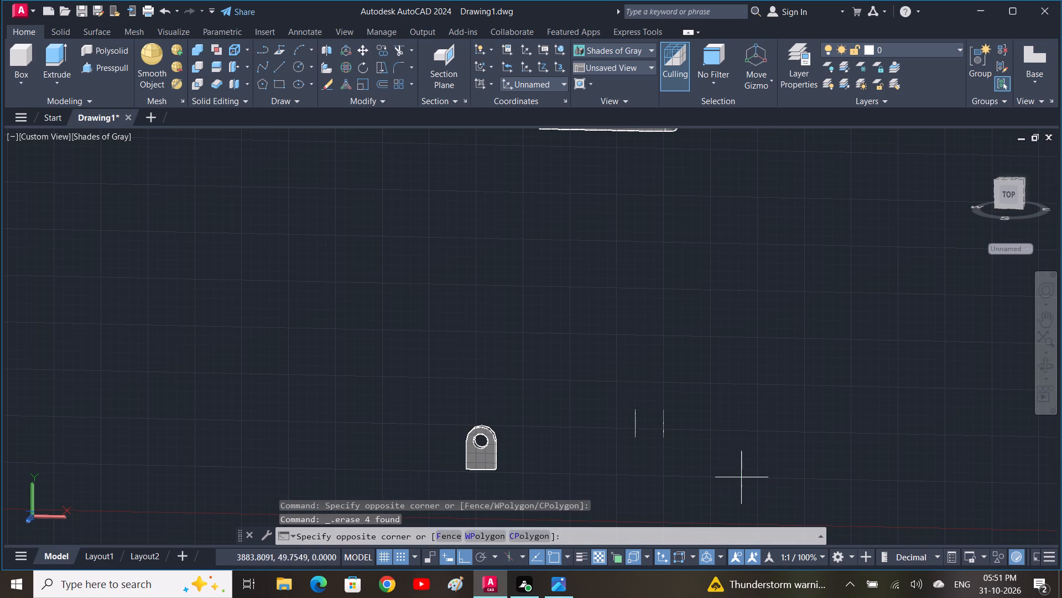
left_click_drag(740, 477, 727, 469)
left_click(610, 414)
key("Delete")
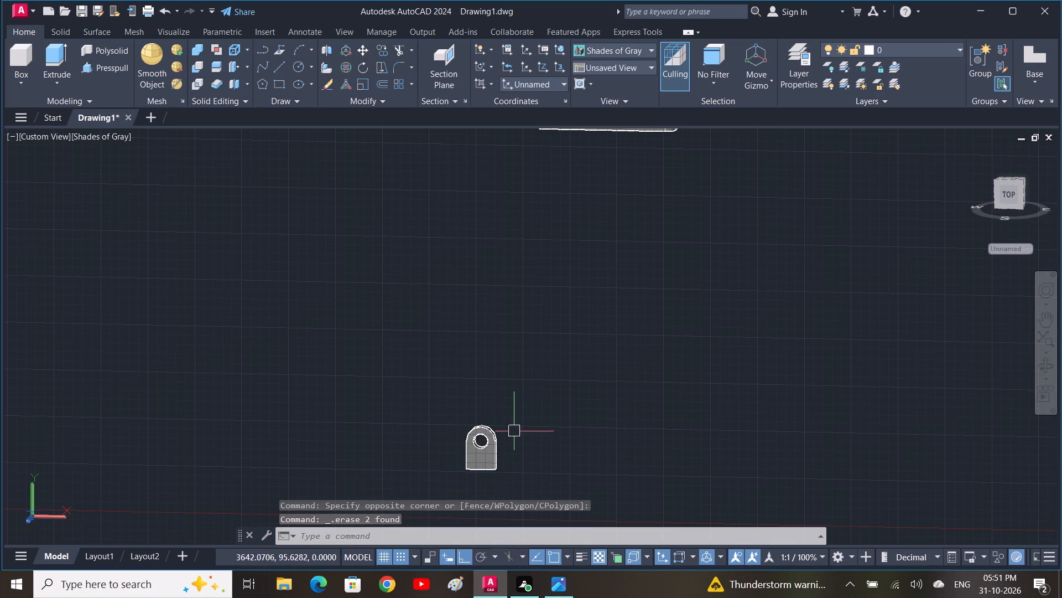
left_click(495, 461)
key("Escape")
Undo the lug and boss work back to the 2D Wireframe top view showing the plate, four corner holes and three concentric circles.
type("u")
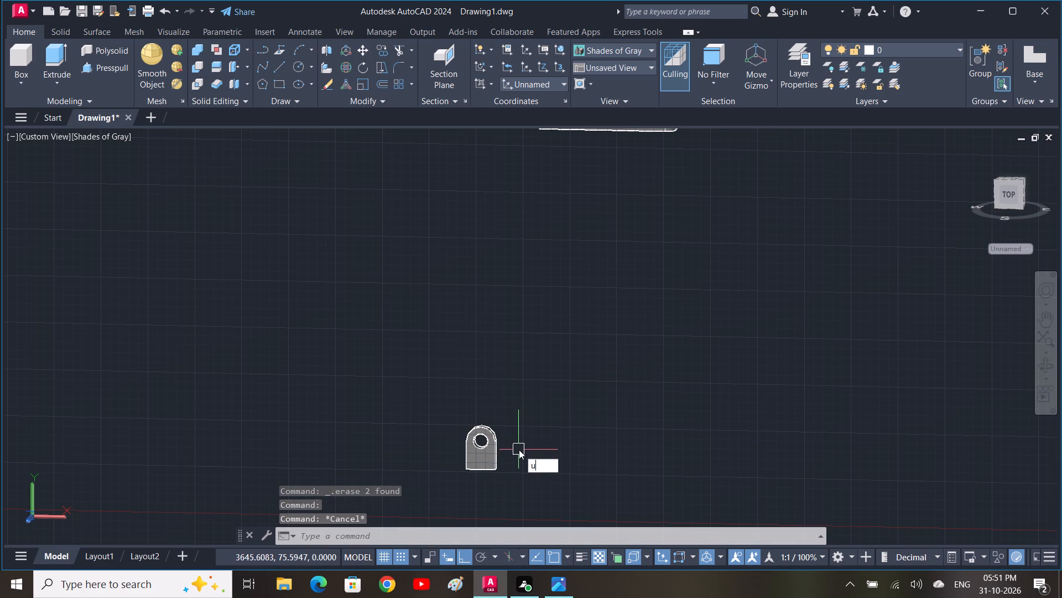
key("space")
key("space")
key("space")
key("space")
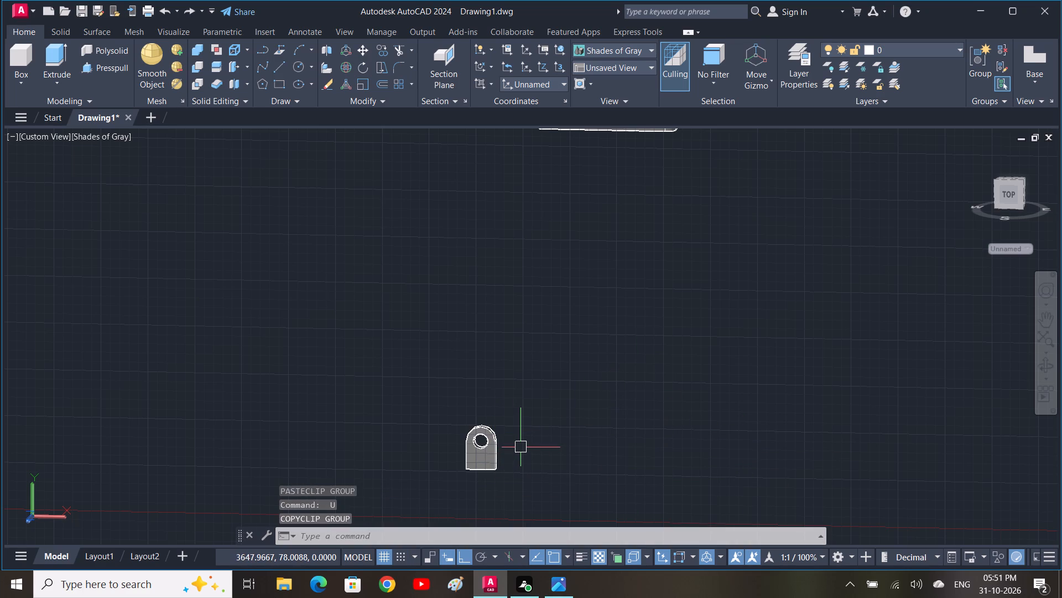
key("space")
key("space")
key("space")
key("space")
key("space")
key("space")
key("space")
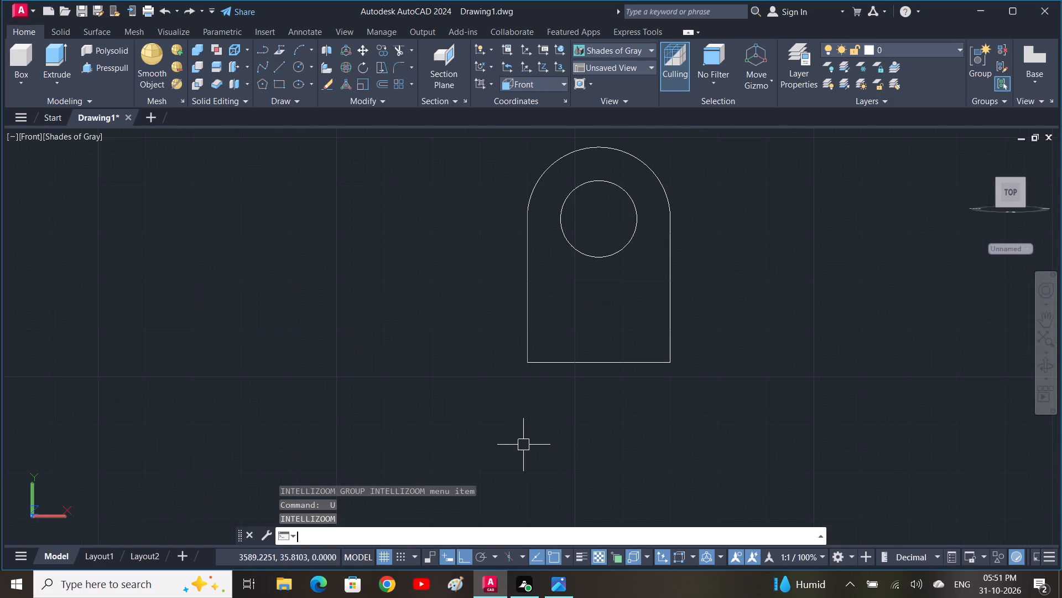
key("space")
key("space")
key("space")
key("space")
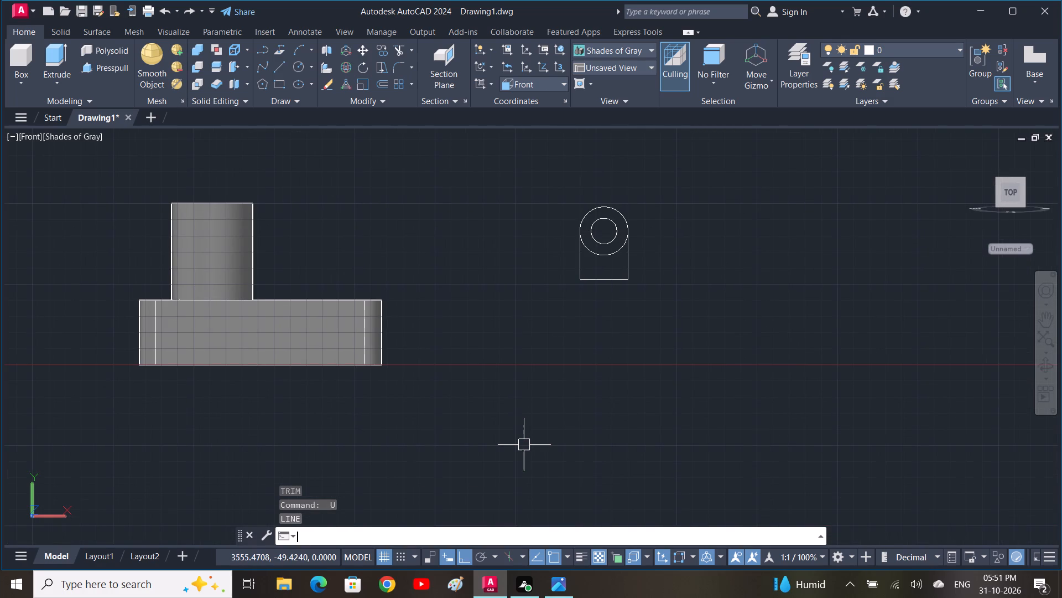
key("space")
key("space")
key("space")
key("space")
key("space")
key("space")
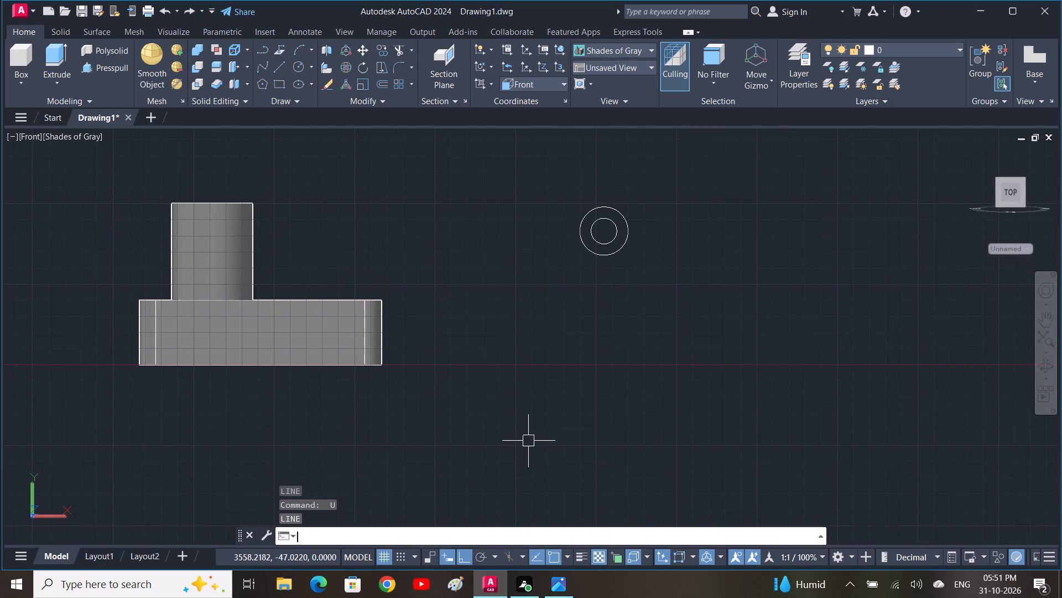
key("space")
key("space")
key("space")
key("space")
key("space")
key("space")
key("space")
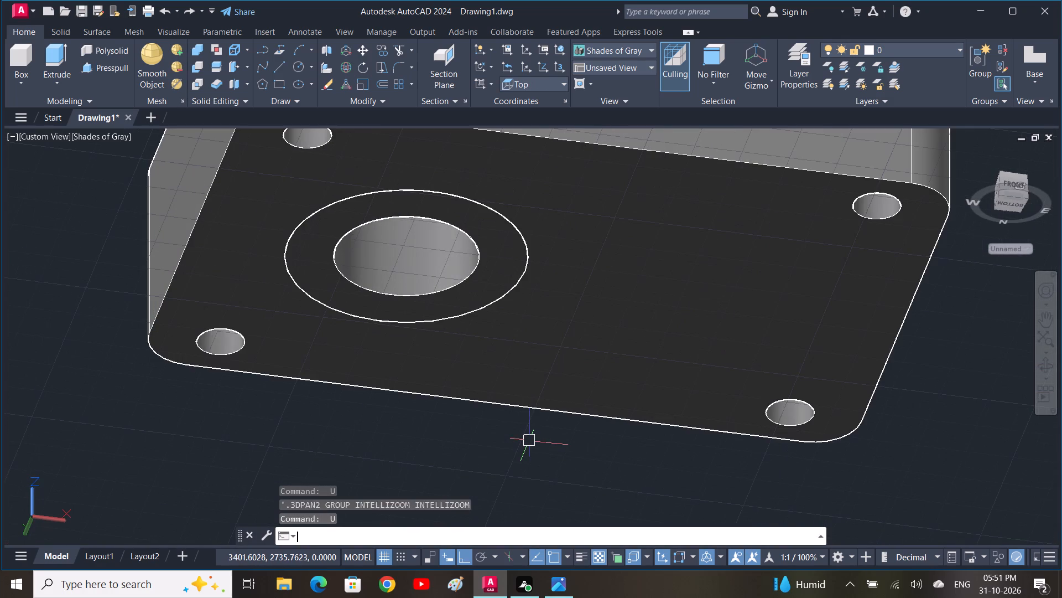
key("space")
key("space")
key("space")
key("space")
key("space")
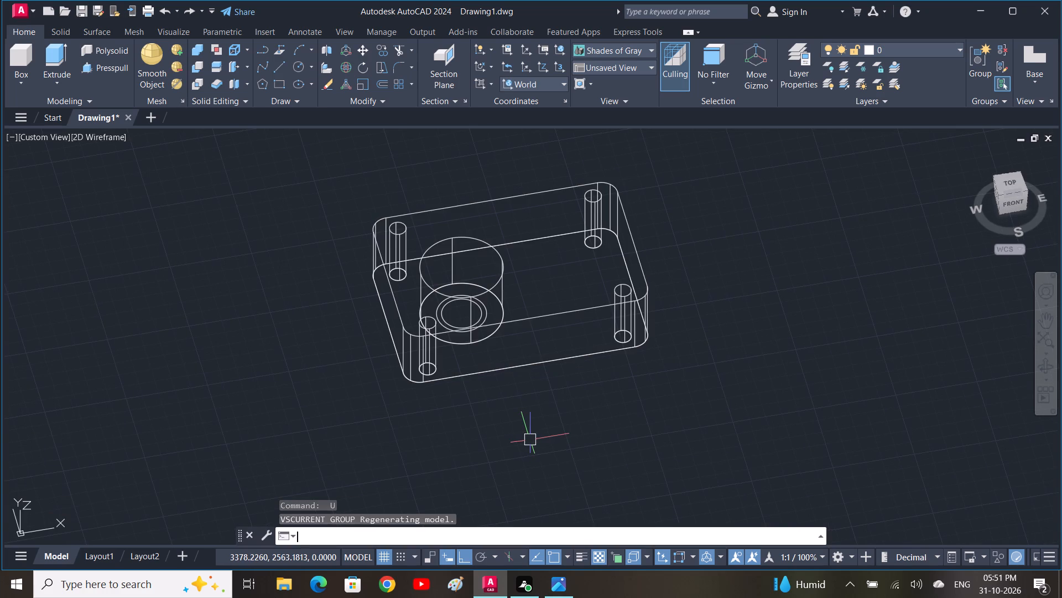
key("space")
key("space")
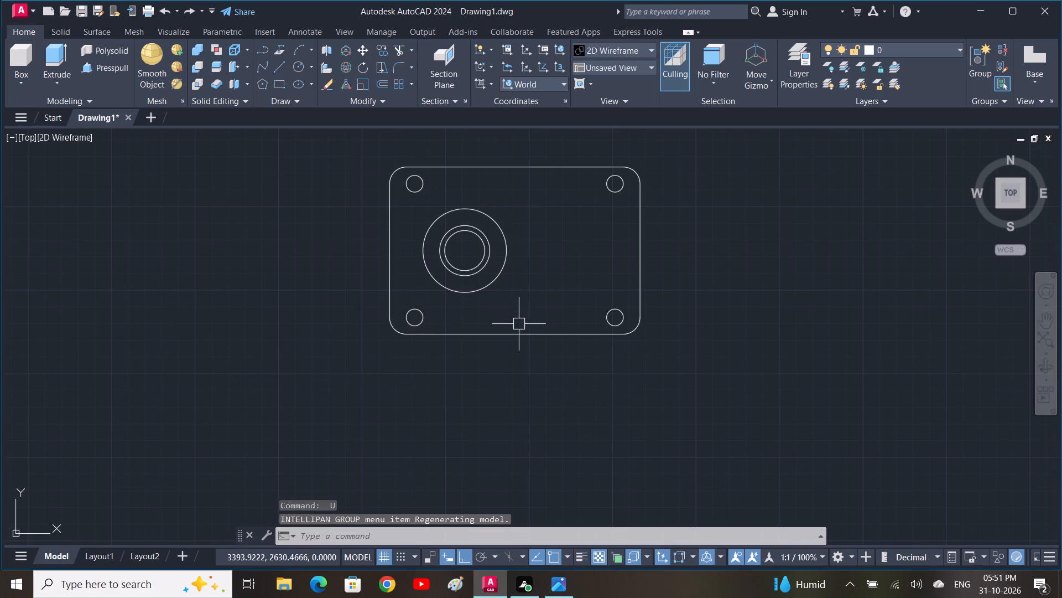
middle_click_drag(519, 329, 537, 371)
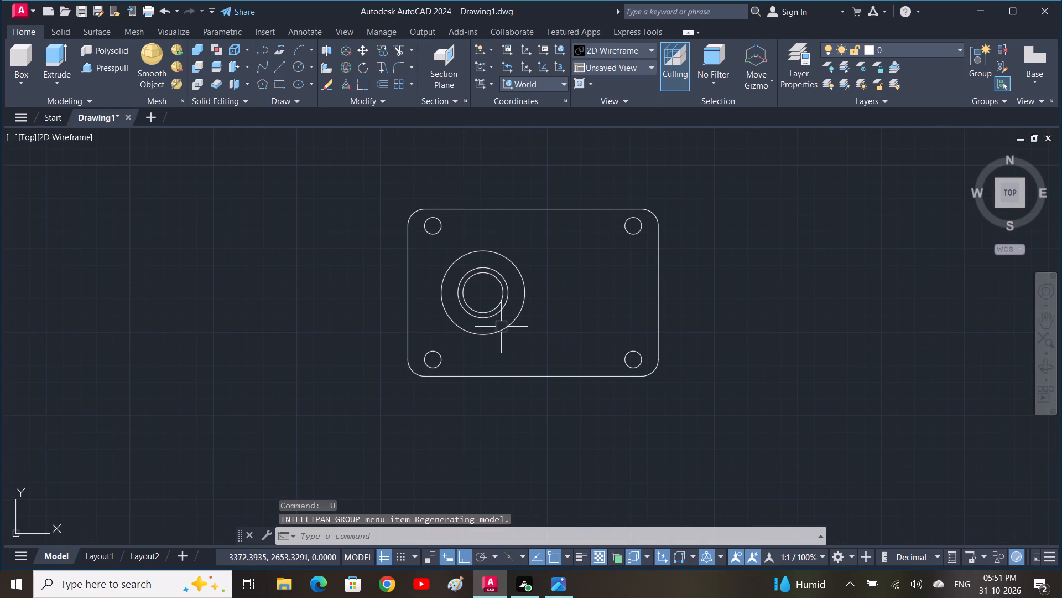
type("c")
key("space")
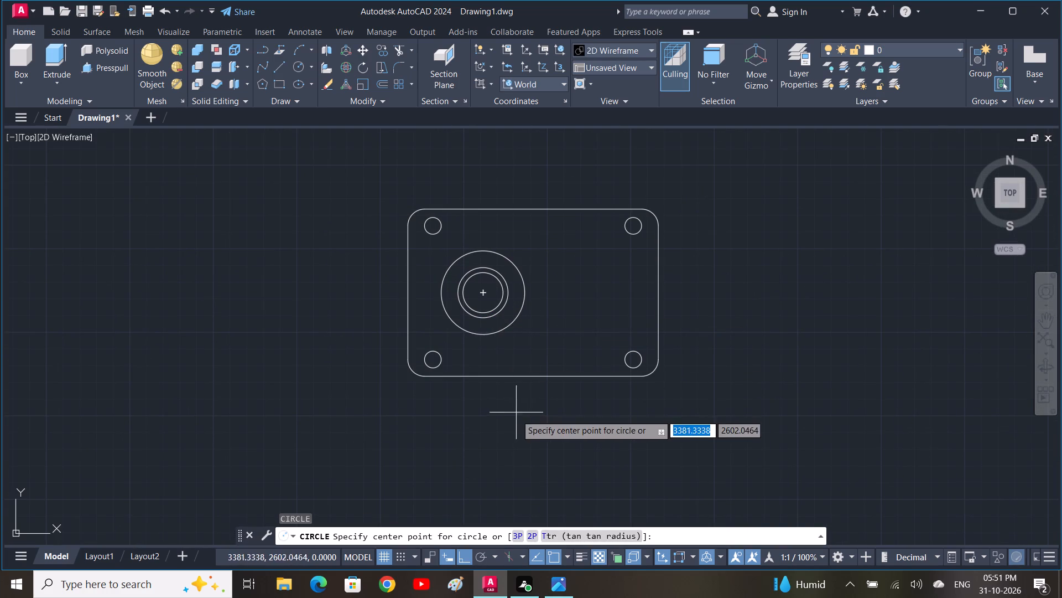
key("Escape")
Erase the three concentric boss circles inside the base plate, keeping the plate outline and four corner holes.
left_click(521, 308)
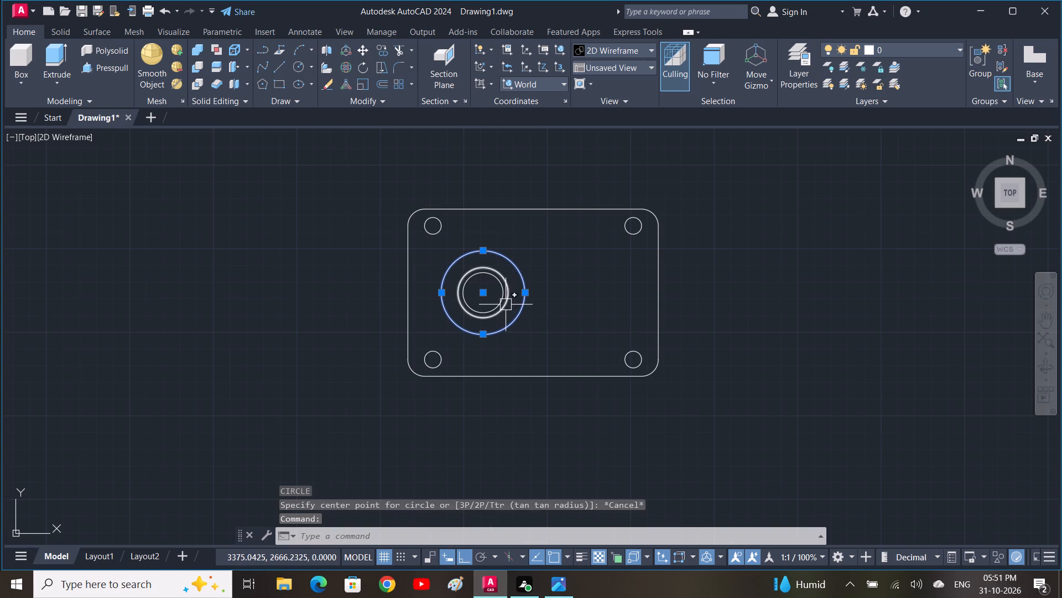
left_click(506, 305)
left_click(496, 305)
left_click(498, 301)
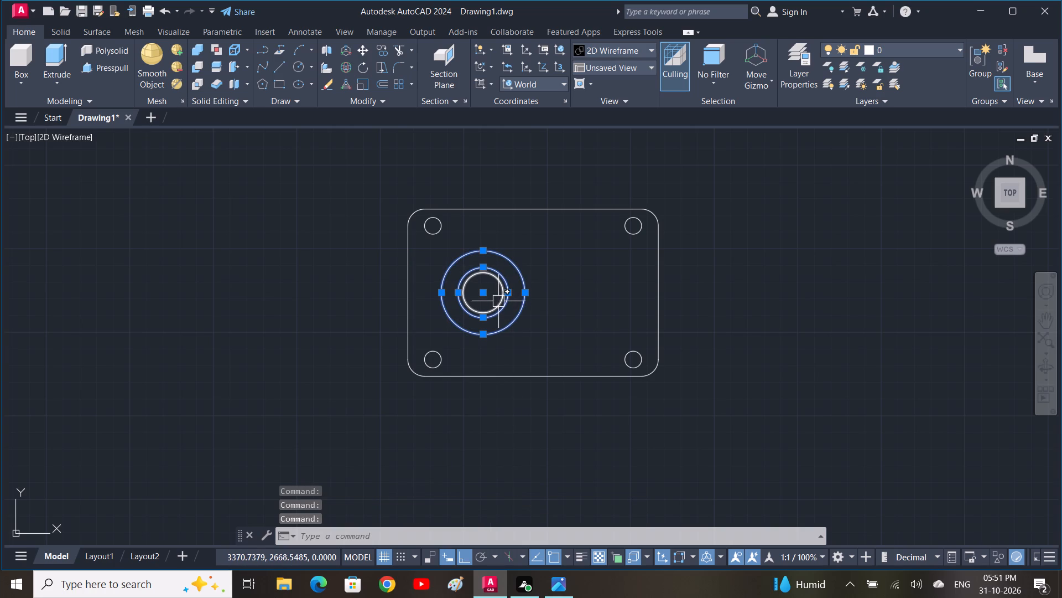
left_click(497, 301)
key("Delete")
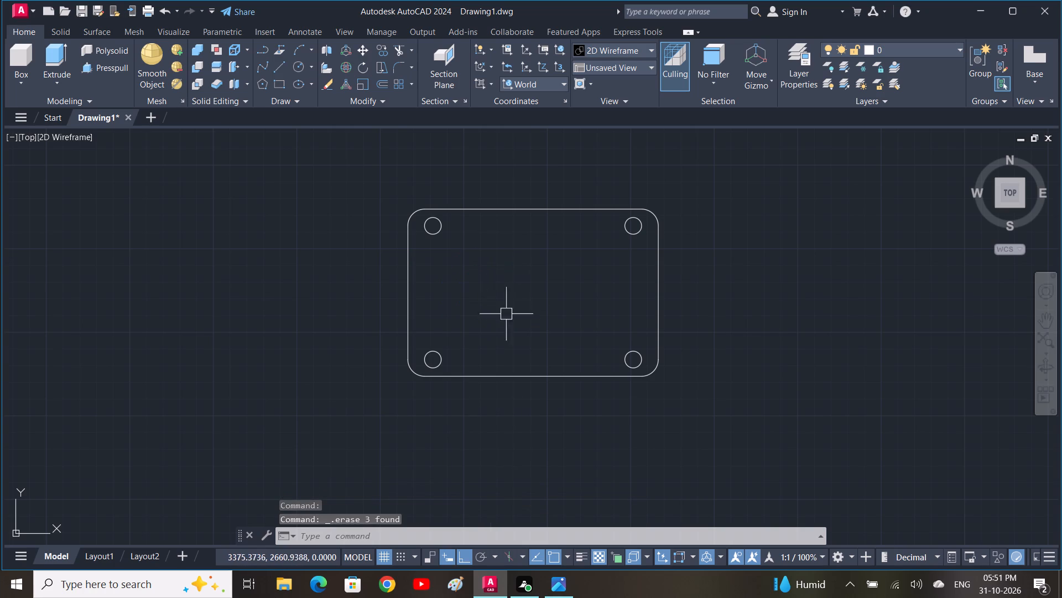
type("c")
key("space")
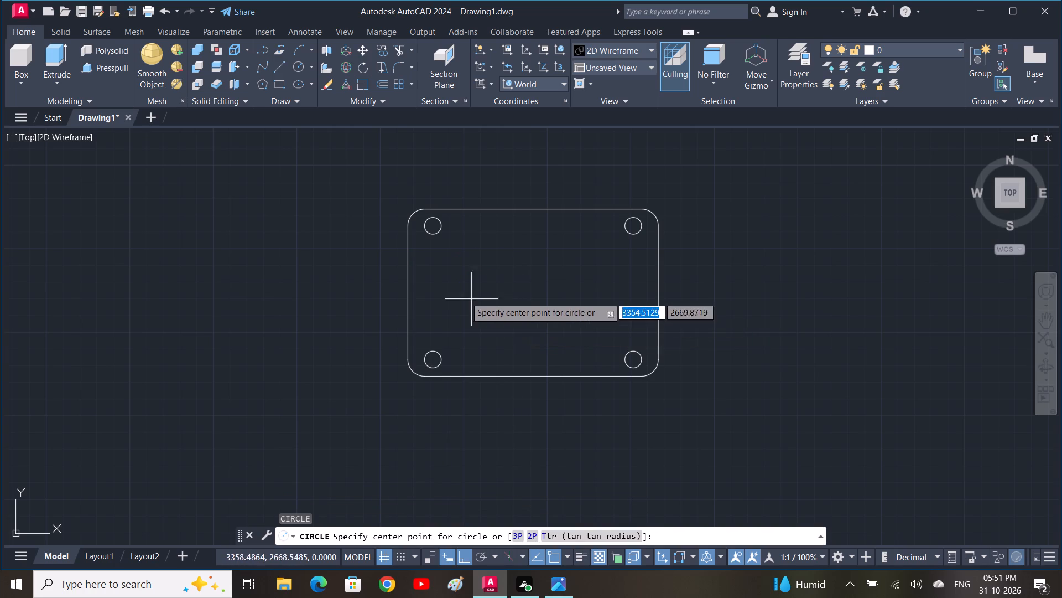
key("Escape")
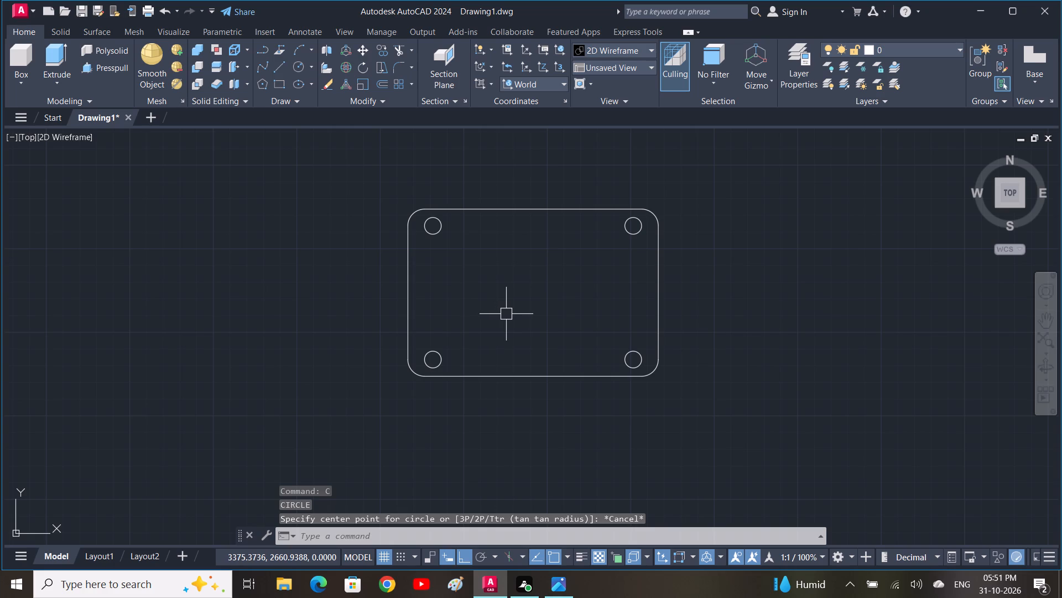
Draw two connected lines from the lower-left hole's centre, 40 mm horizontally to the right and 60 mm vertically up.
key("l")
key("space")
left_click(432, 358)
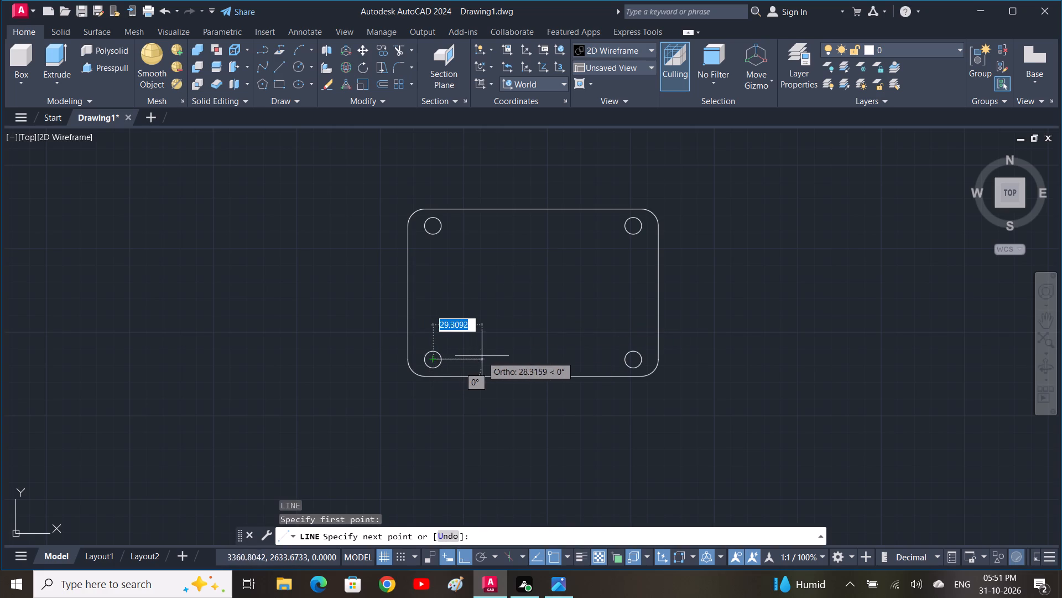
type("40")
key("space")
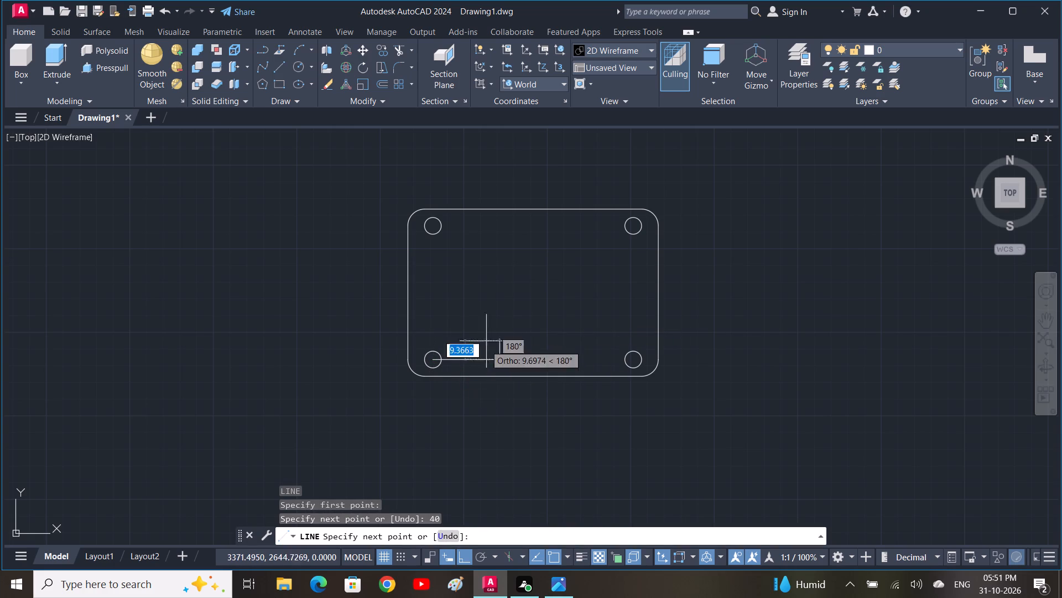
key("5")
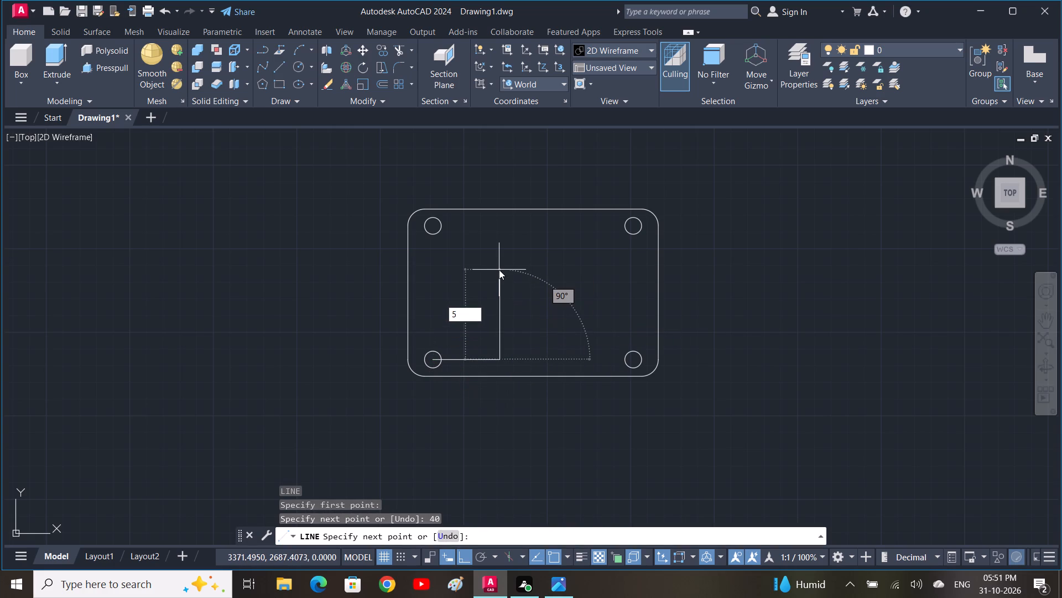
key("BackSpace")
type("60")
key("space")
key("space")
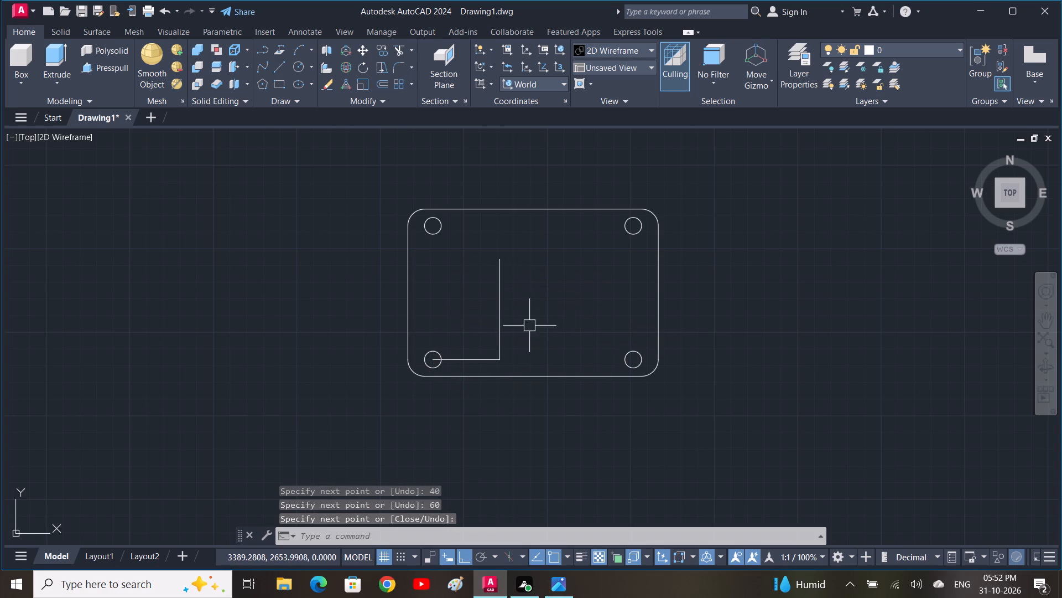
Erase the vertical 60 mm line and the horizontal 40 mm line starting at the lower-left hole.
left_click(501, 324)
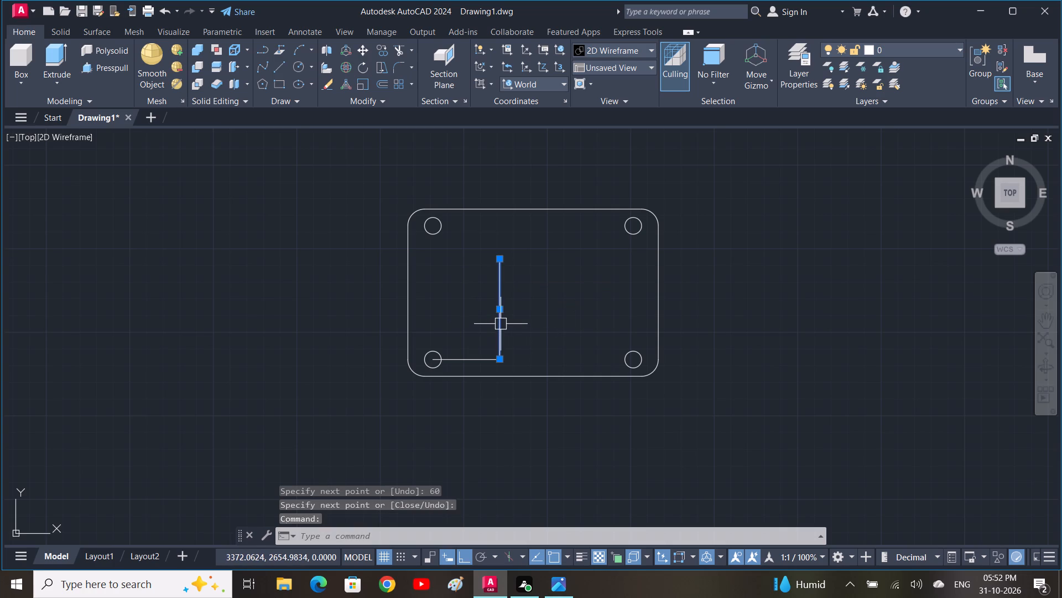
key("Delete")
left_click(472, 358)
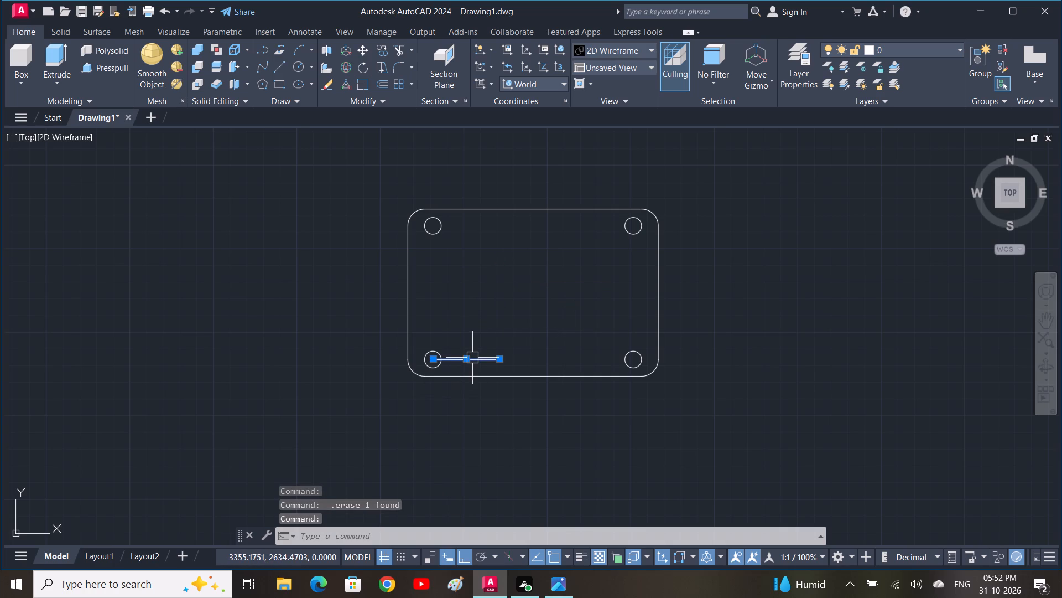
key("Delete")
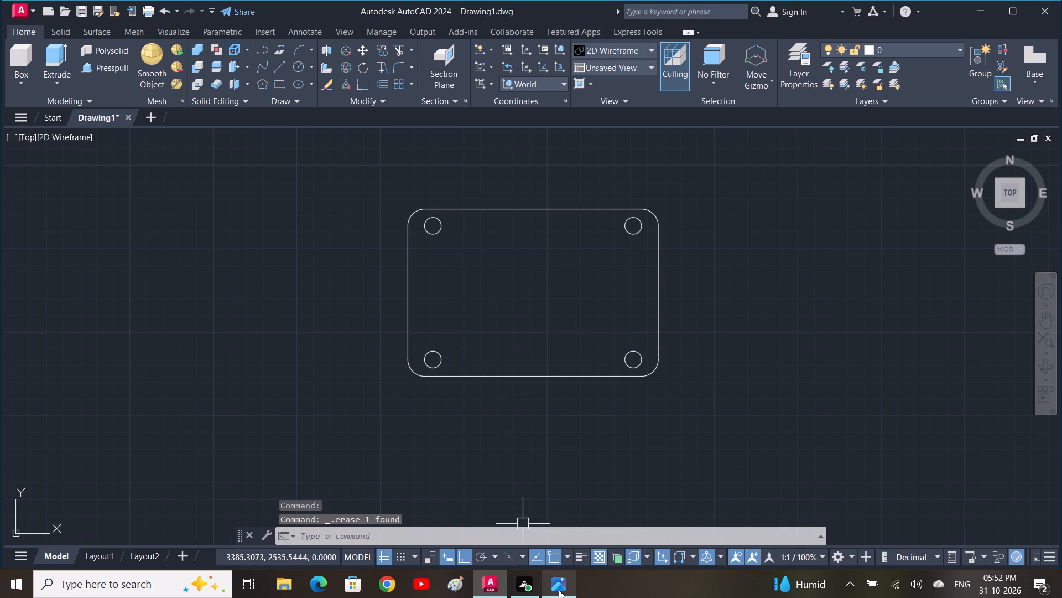
Check the reference image, return to AutoCAD, and draw construction lines from the lower-left hole's centre, 40 mm up and 60 mm to the right.
left_click(559, 587)
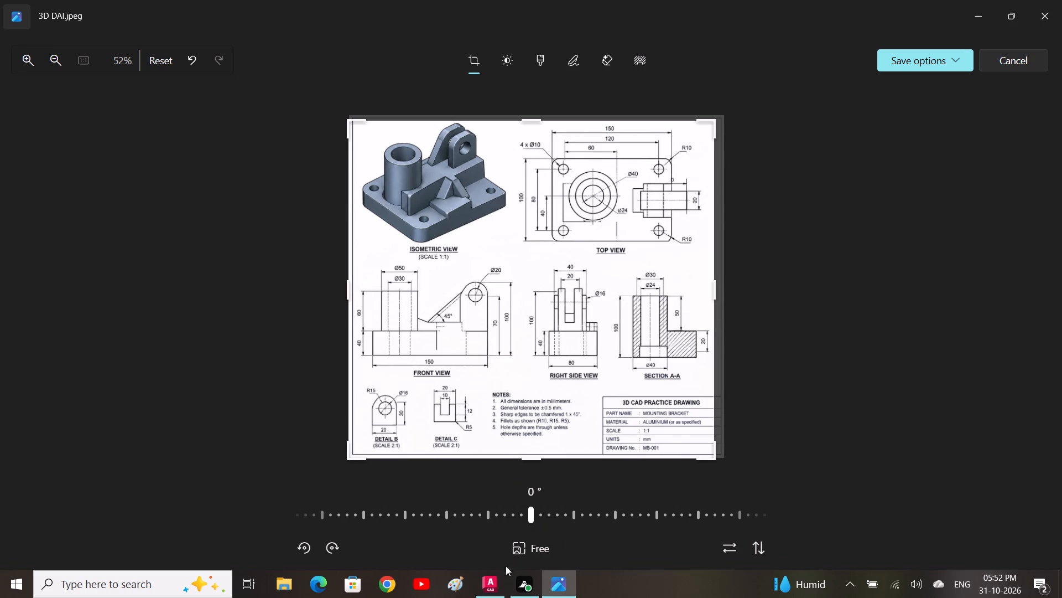
left_click(481, 575)
type("l")
key("space")
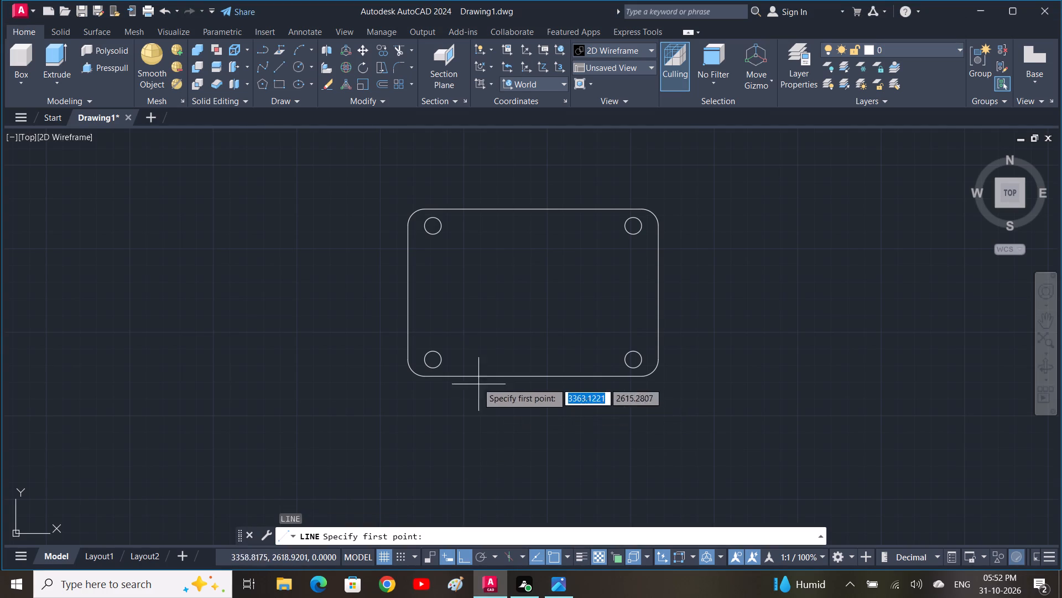
left_click(430, 357)
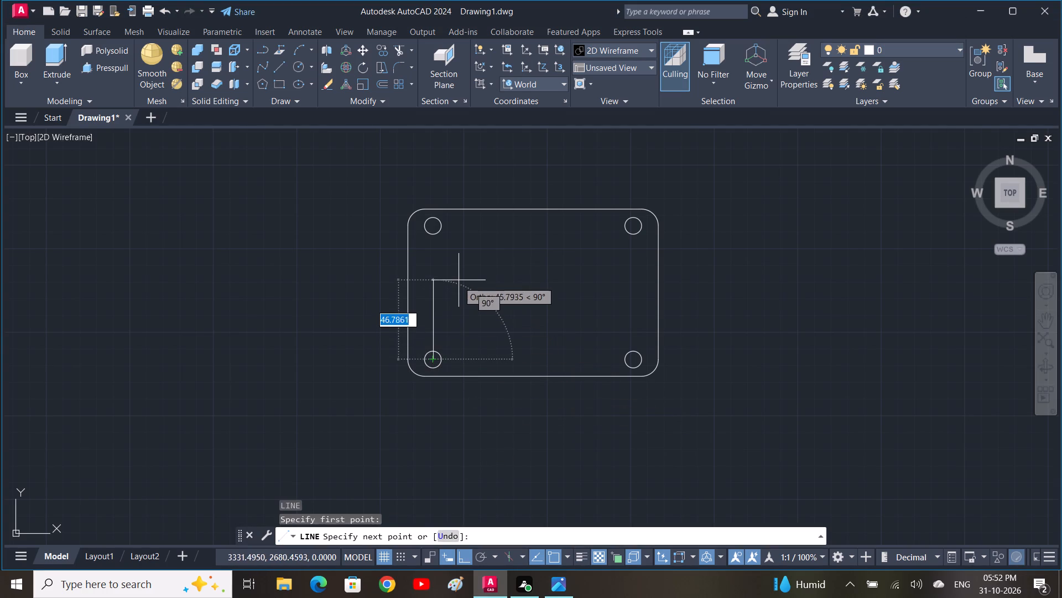
type("40")
key("space")
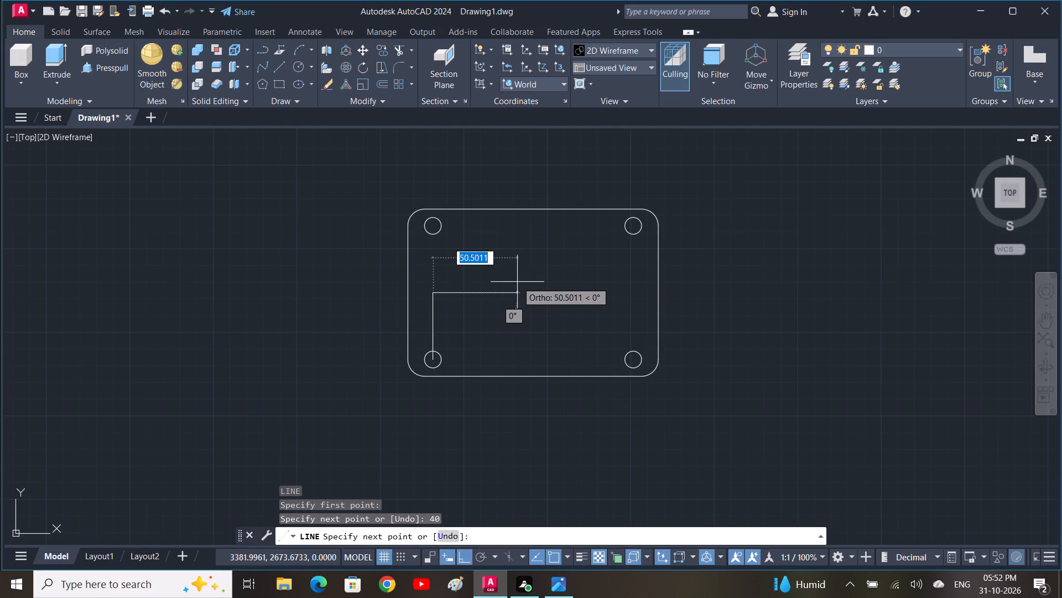
key("6")
key("0")
key("space")
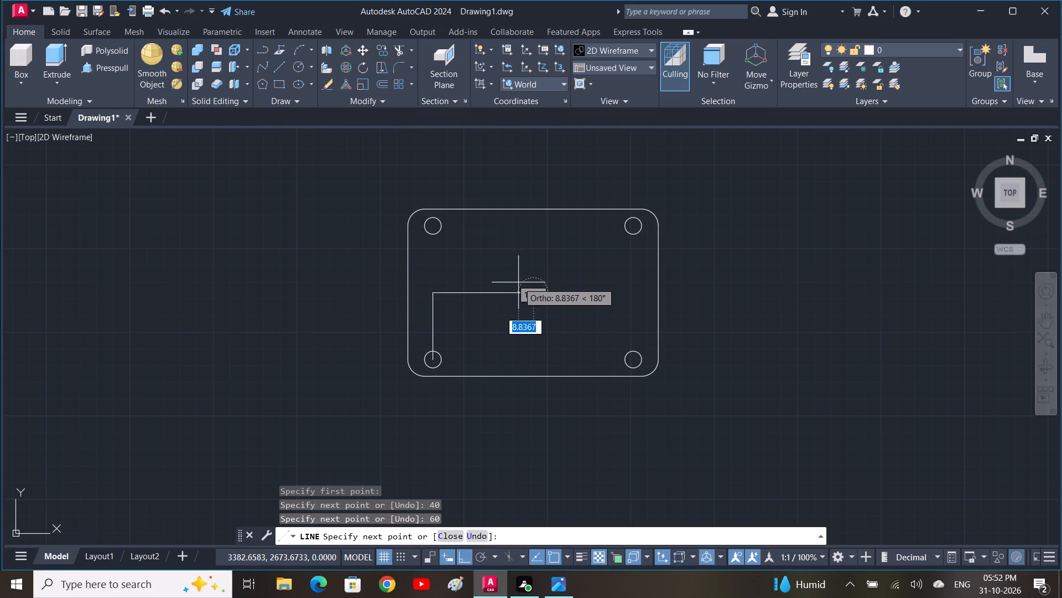
key("space")
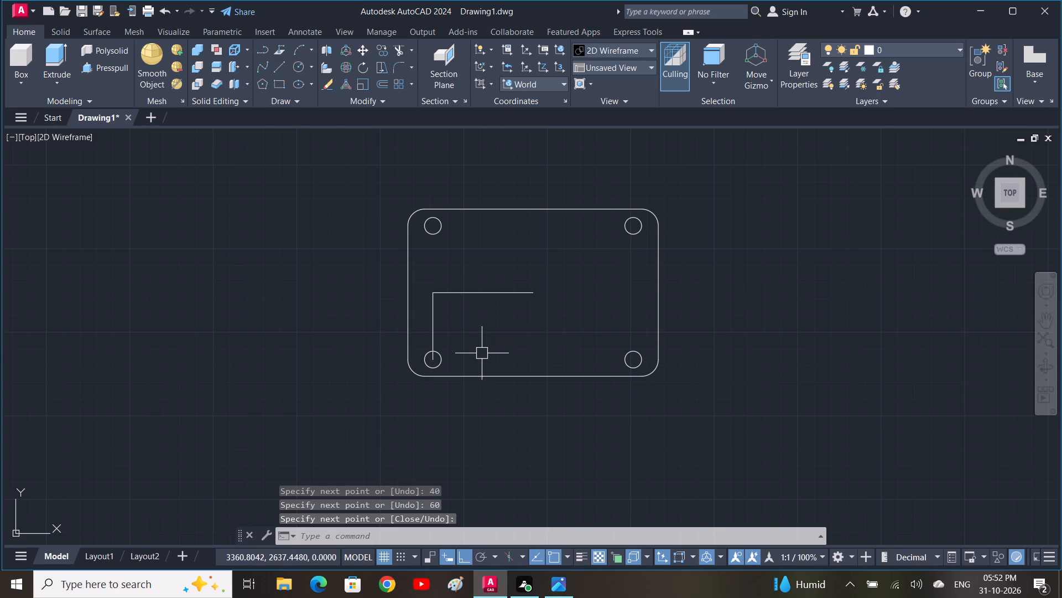
Recheck the reference image, return to AutoCAD, and draw a 30 mm radius circle centred on the horizontal construction line's midpoint, reaching its end.
left_click(559, 577)
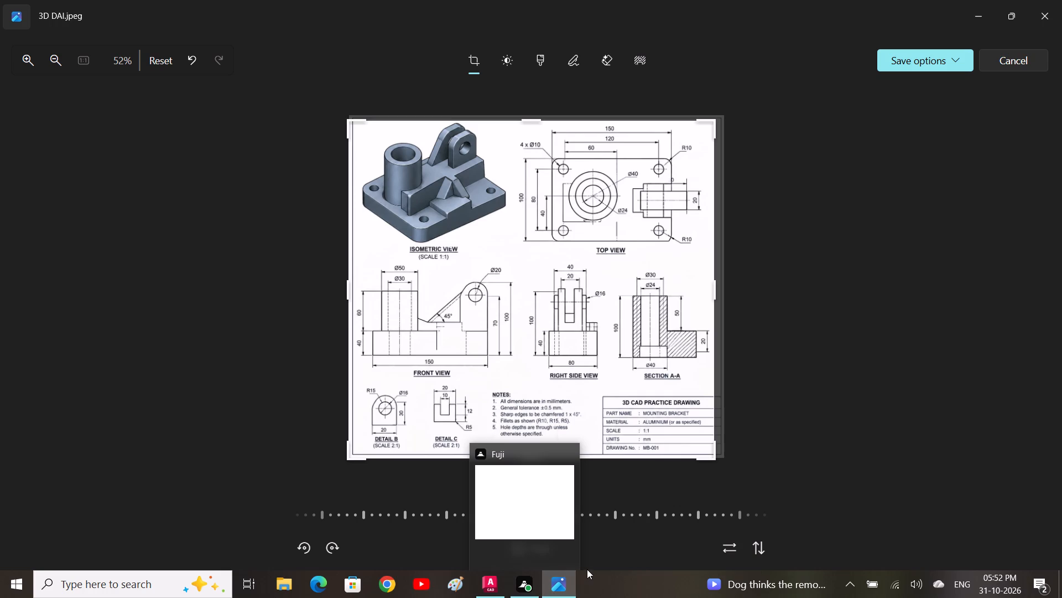
left_click(483, 576)
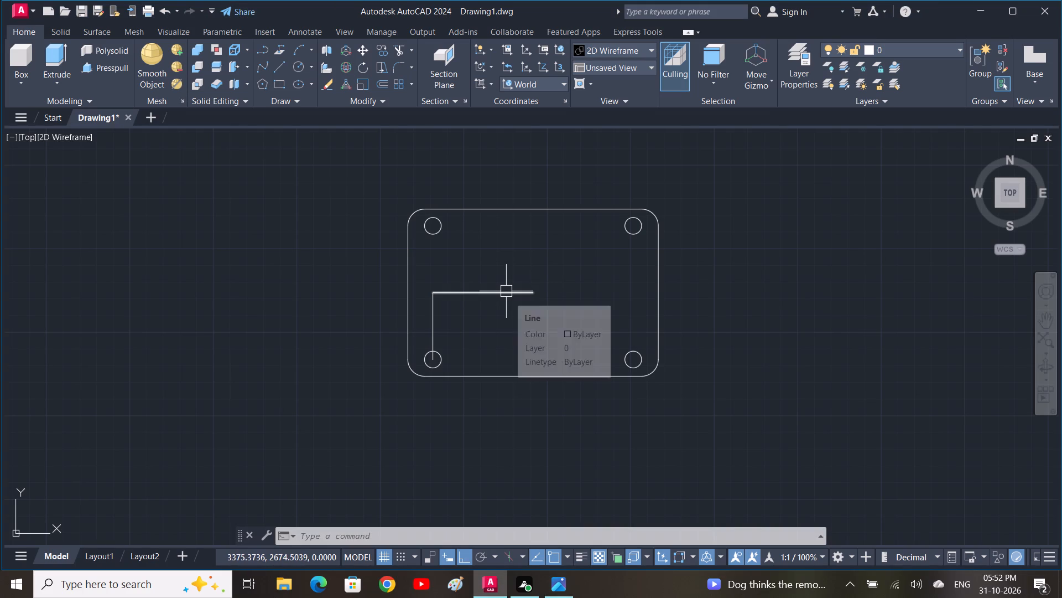
type("c")
key("space")
left_click(482, 295)
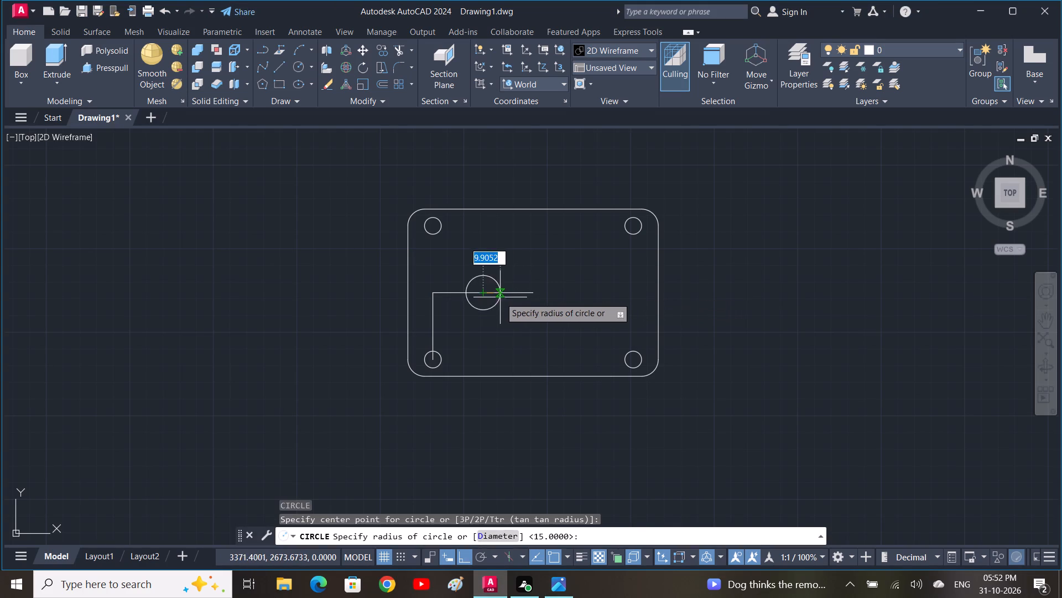
left_click(533, 293)
Draw a concentric 24 mm diameter circle inside the large circle, consulting the reference image before returning to AutoCAD for the size.
key("space")
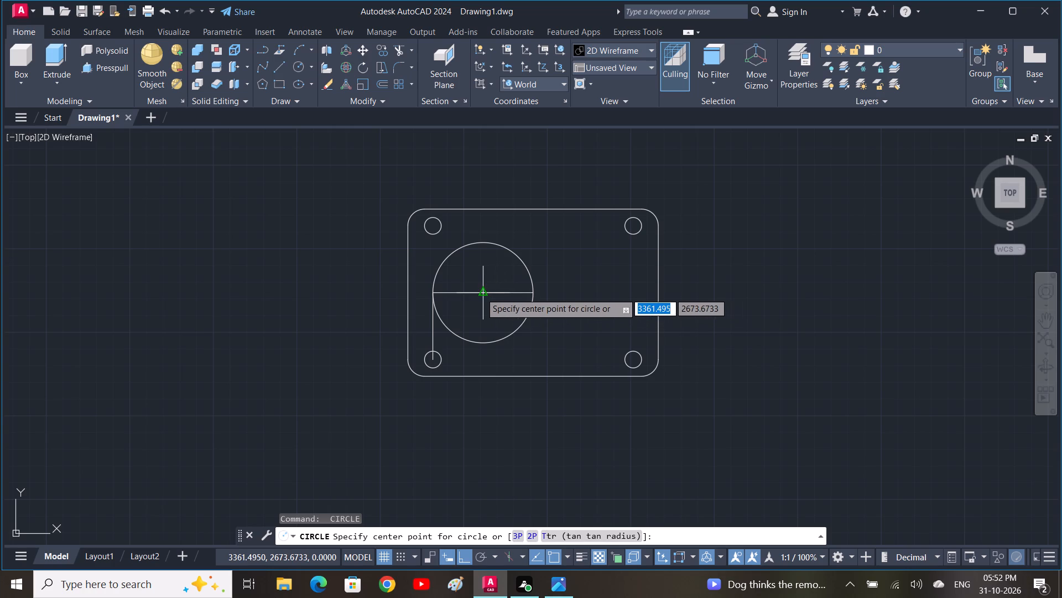
left_click(480, 292)
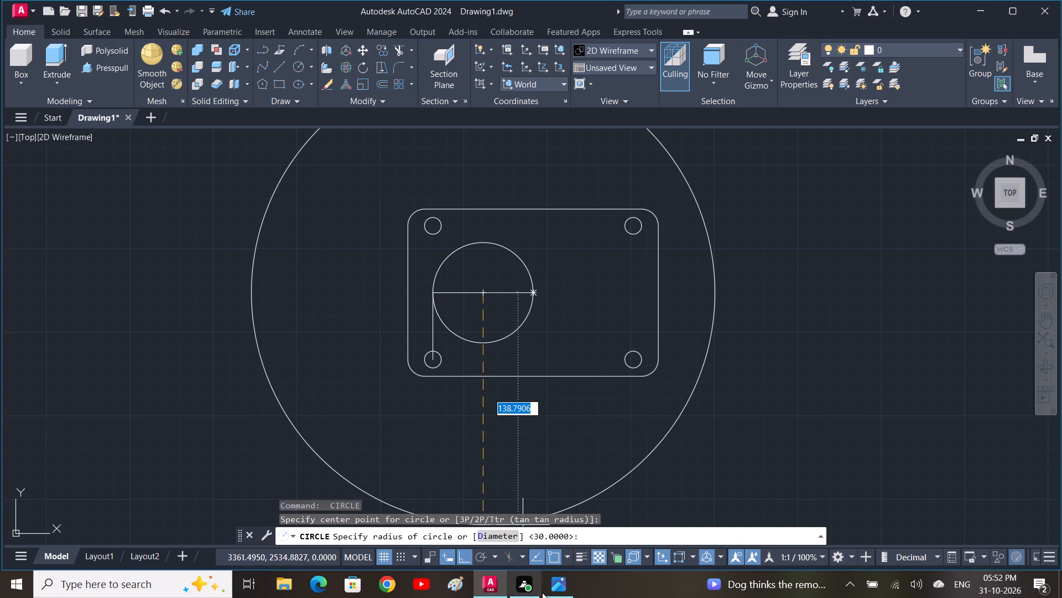
left_click(556, 585)
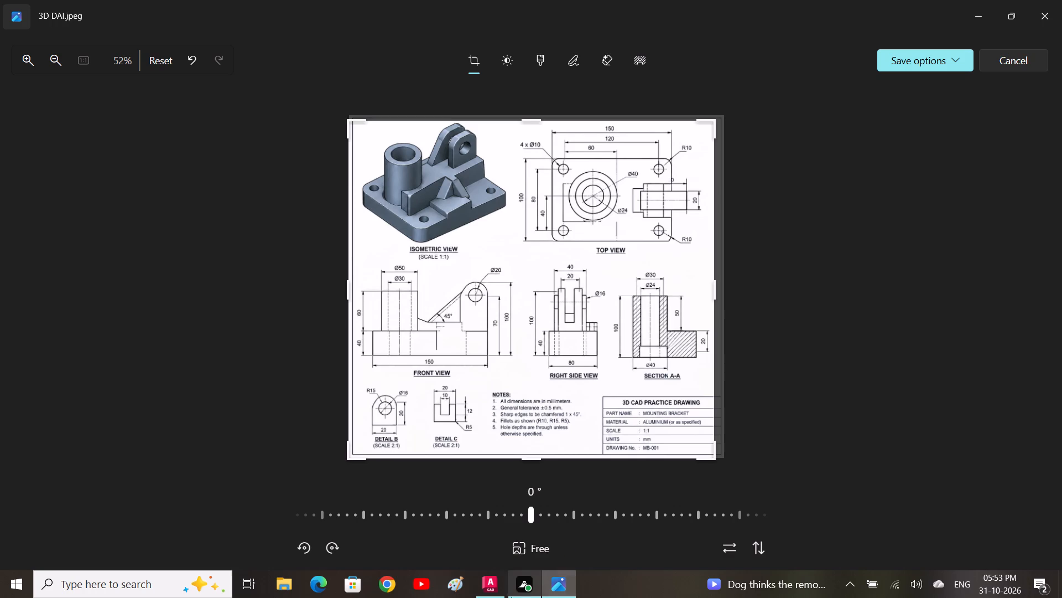
left_click(491, 586)
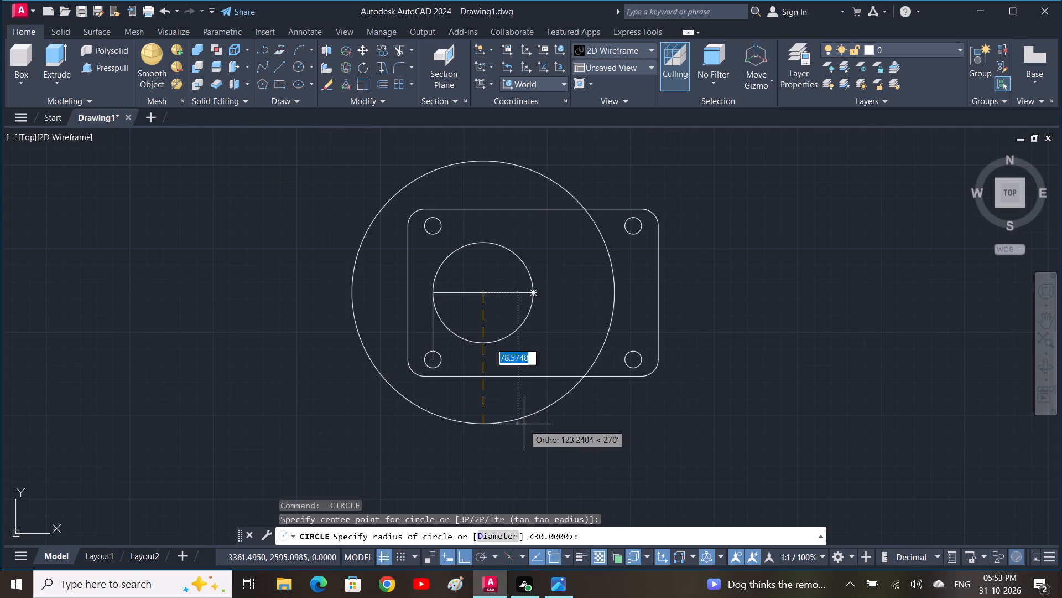
key("d")
key("space")
type("24")
key("space")
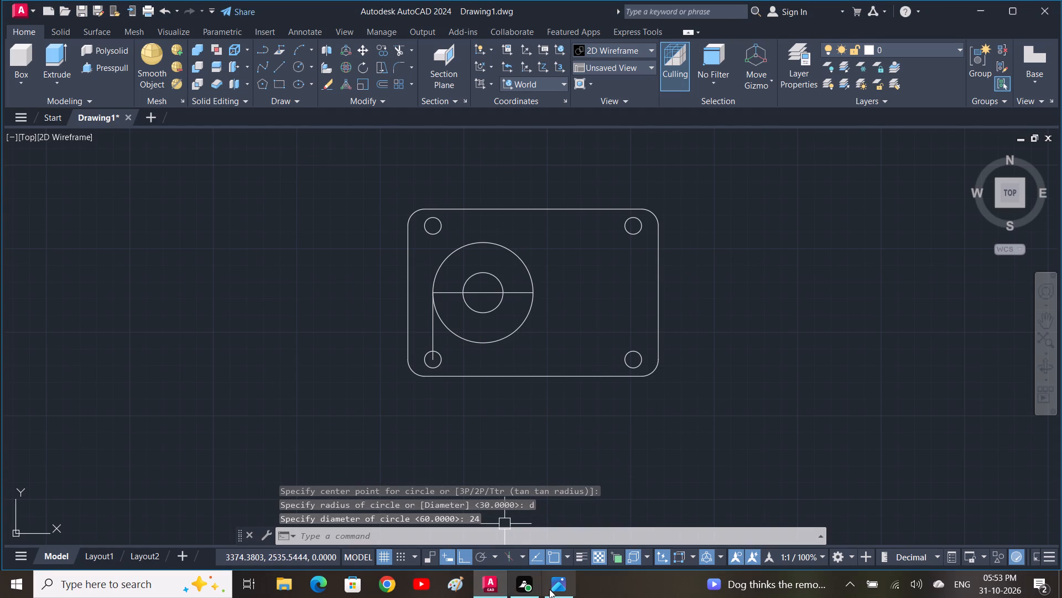
Check the boss dimensions in the reference image, return to AutoCAD, and draw a 50 mm diameter circle on the same centre.
left_click(550, 589)
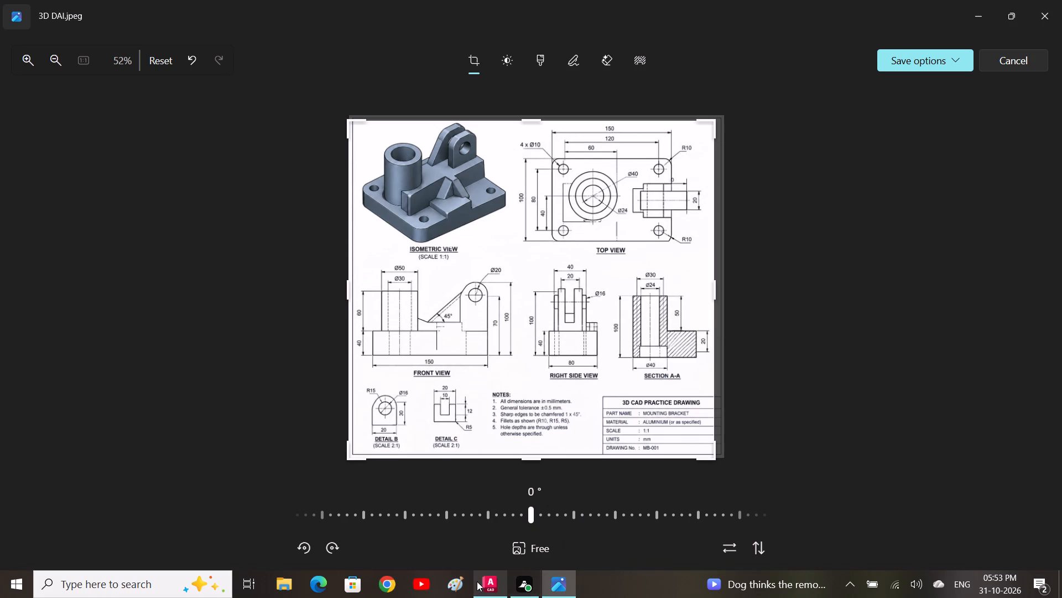
left_click(494, 585)
type("c")
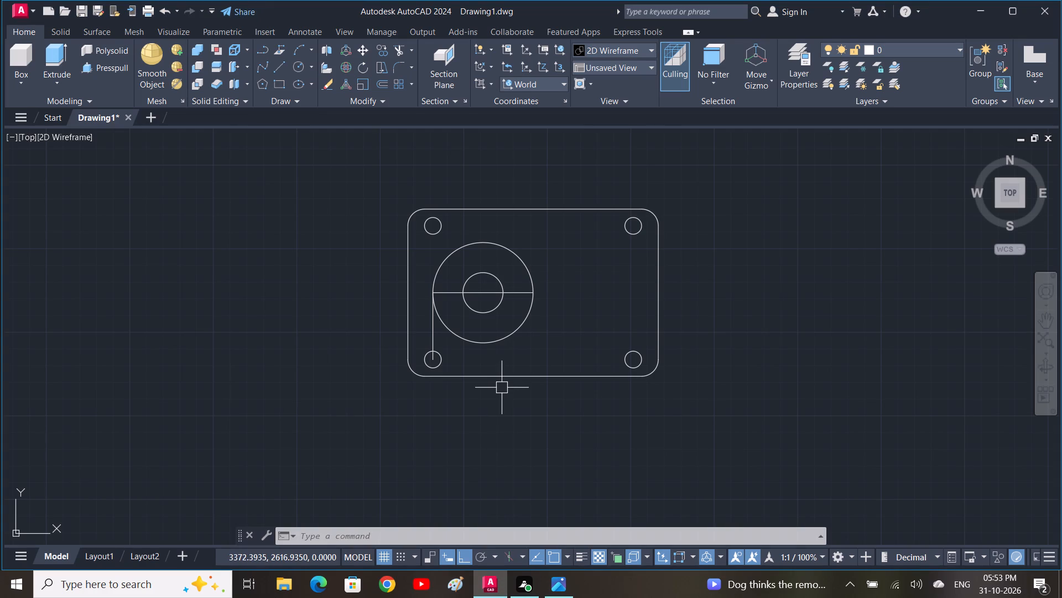
key("space")
left_click(485, 291)
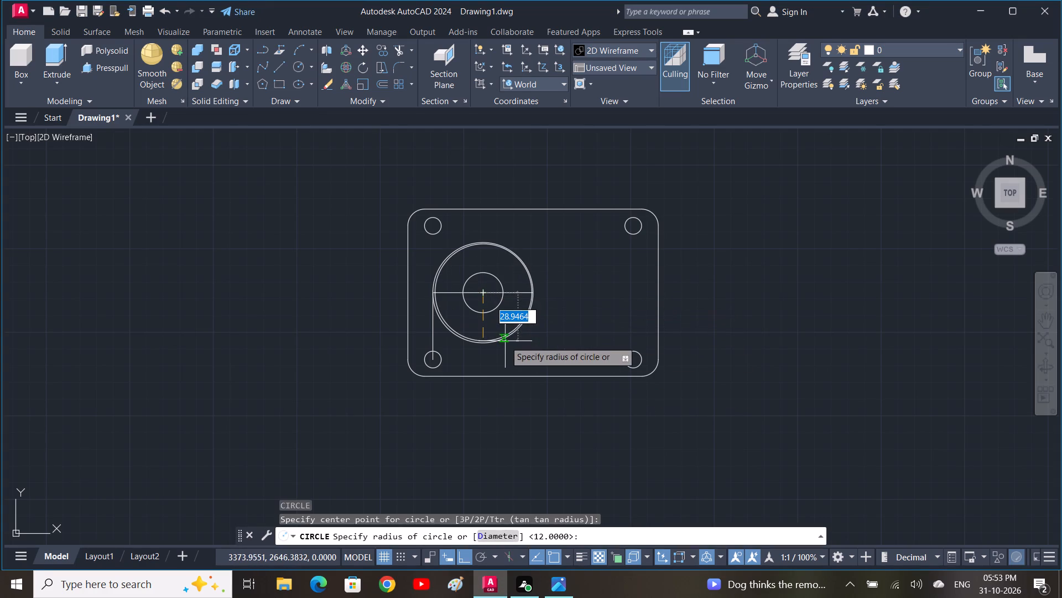
type("d")
key("space")
type("50")
key("space")
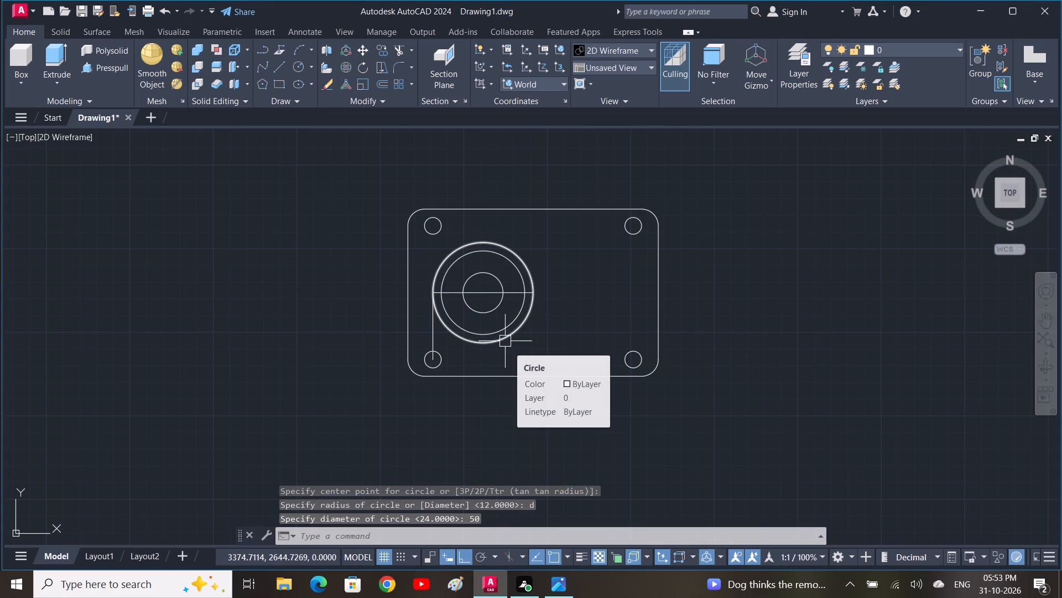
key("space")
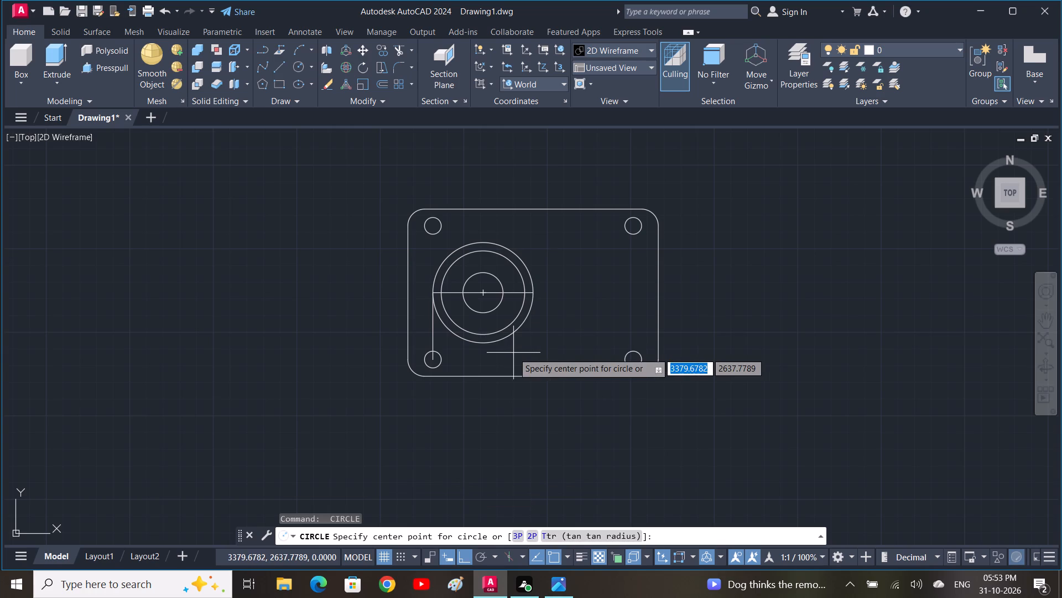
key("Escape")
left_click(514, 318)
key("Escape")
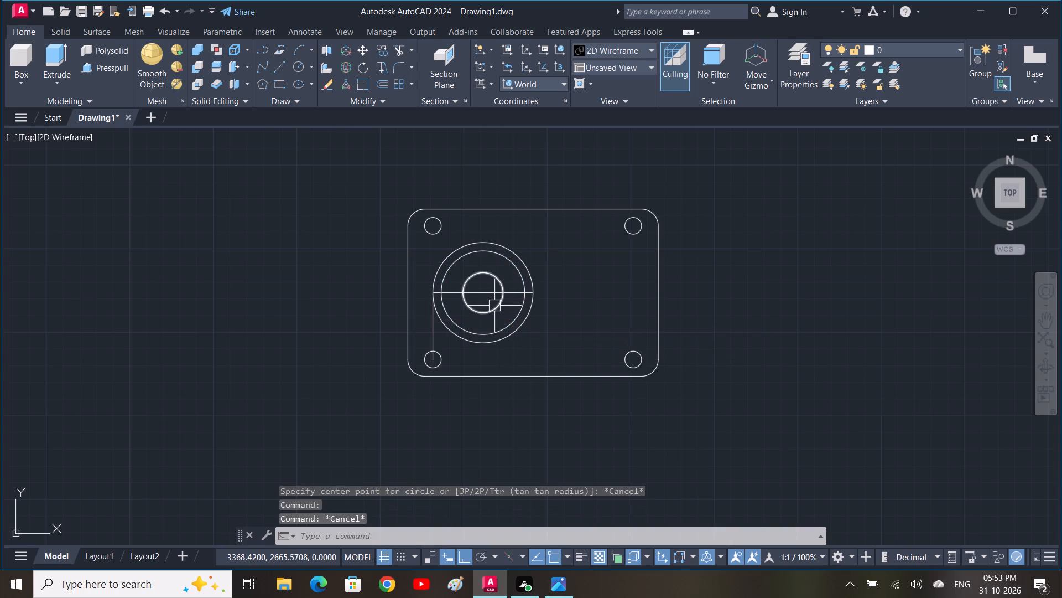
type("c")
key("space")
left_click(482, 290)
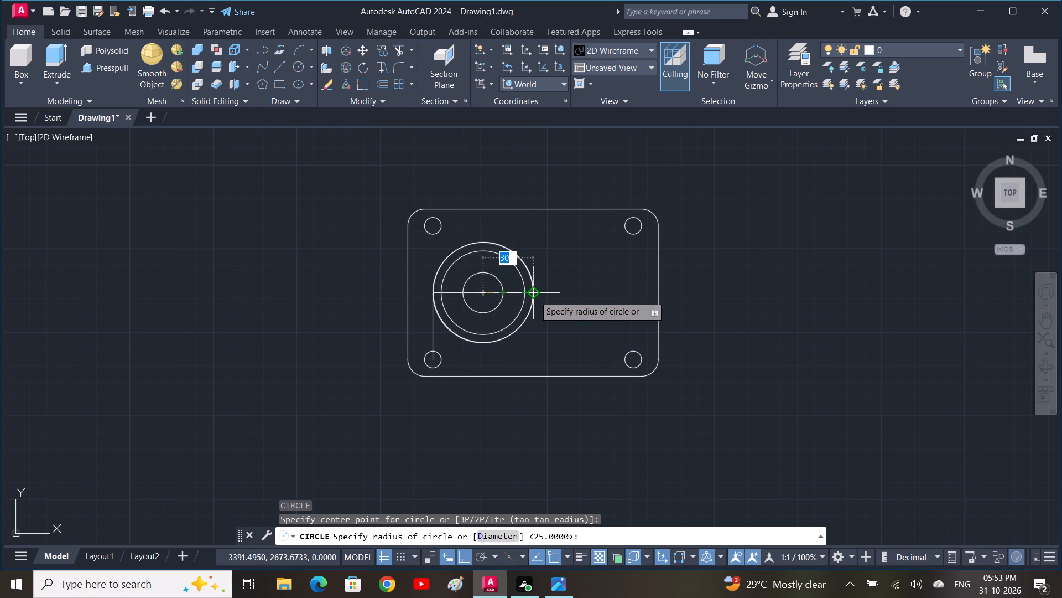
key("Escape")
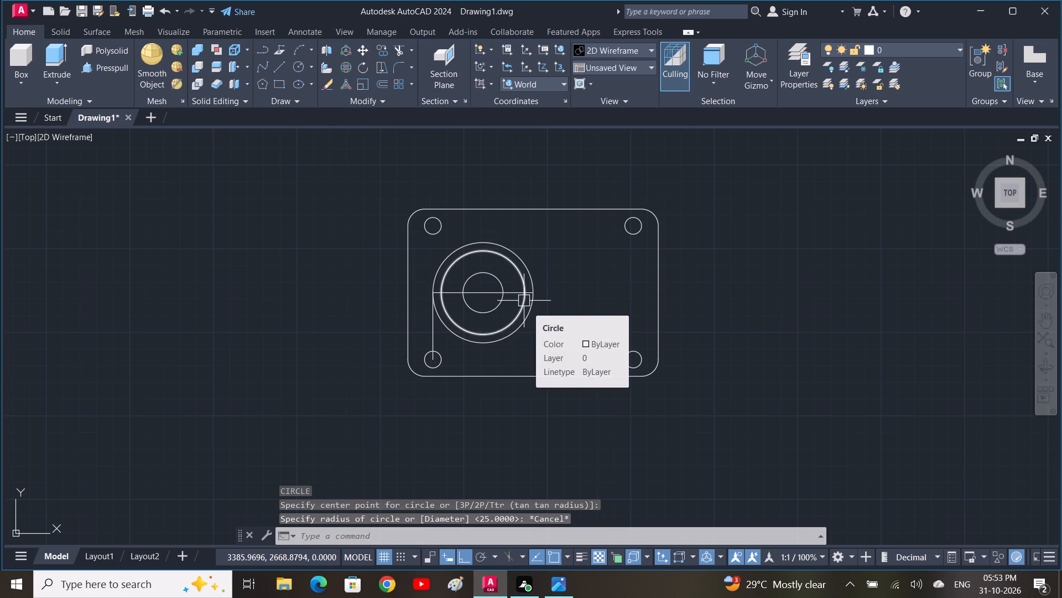
Erase the horizontal and vertical construction lines used to locate the concentric circles.
left_click(486, 296)
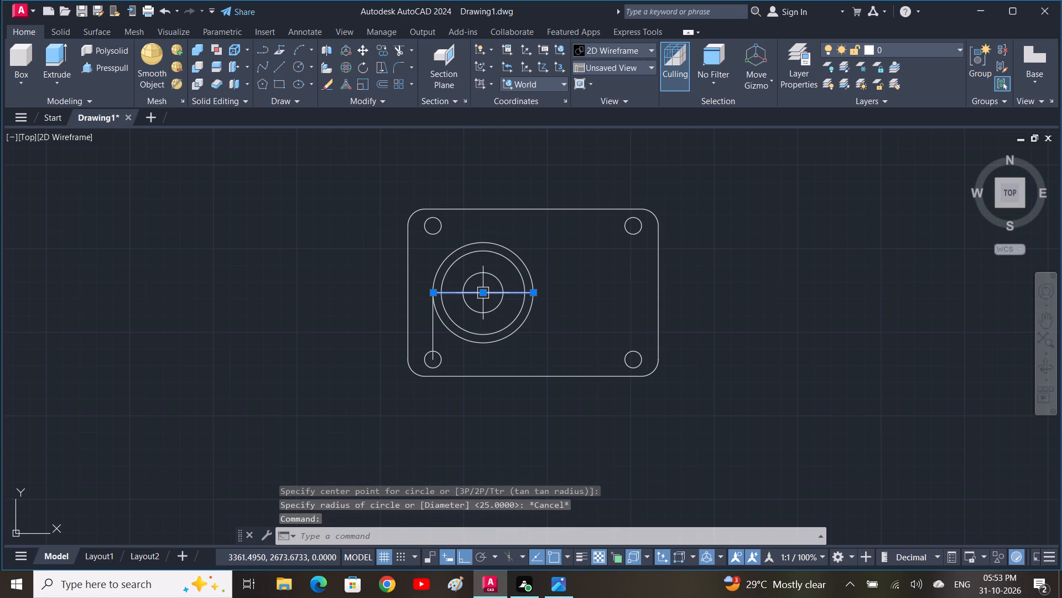
key("Delete")
left_click(432, 329)
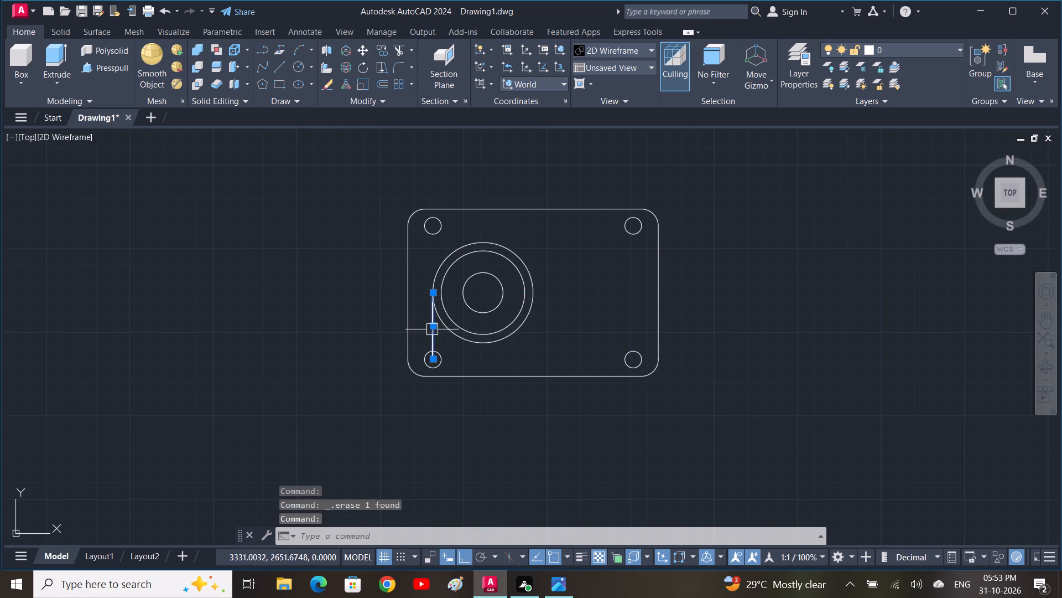
key("Delete")
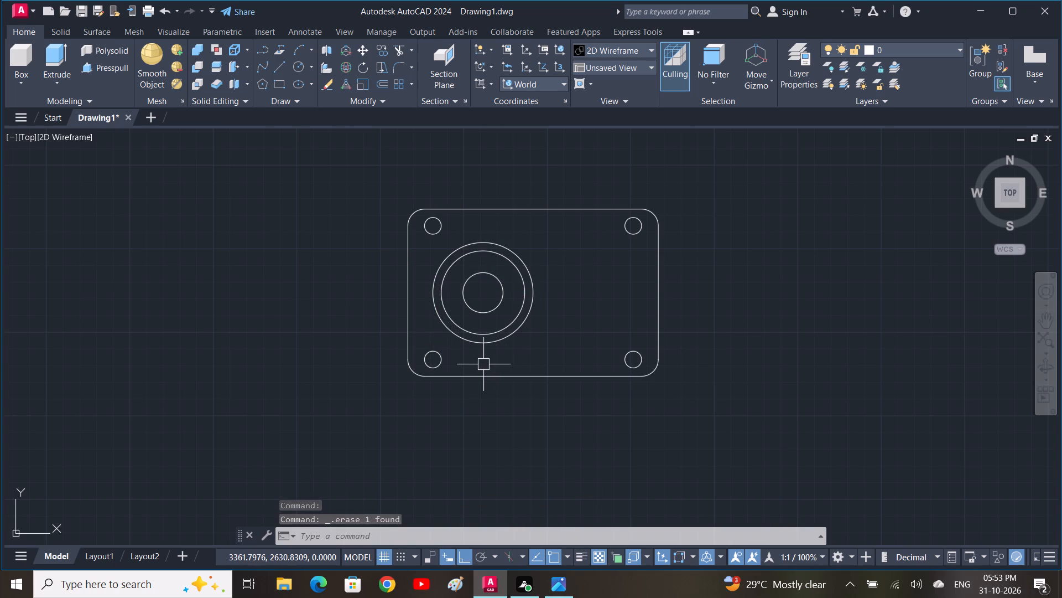
Draw a slanted line about 37 mm long at about 144° from the boss circles' centre to just outside the largest circle.
type("l")
key("space")
left_click(483, 290)
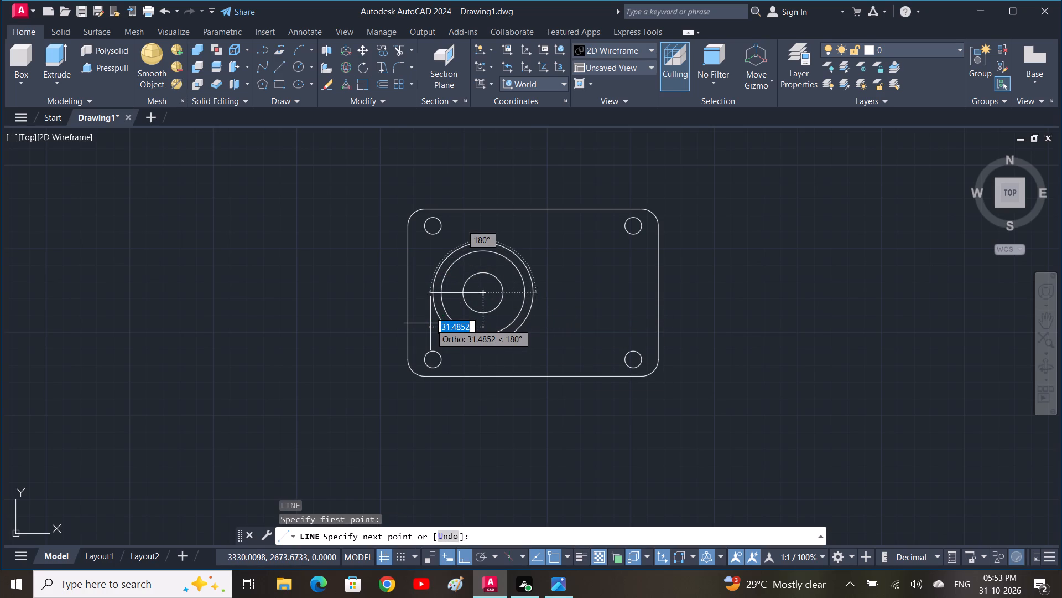
key("F8")
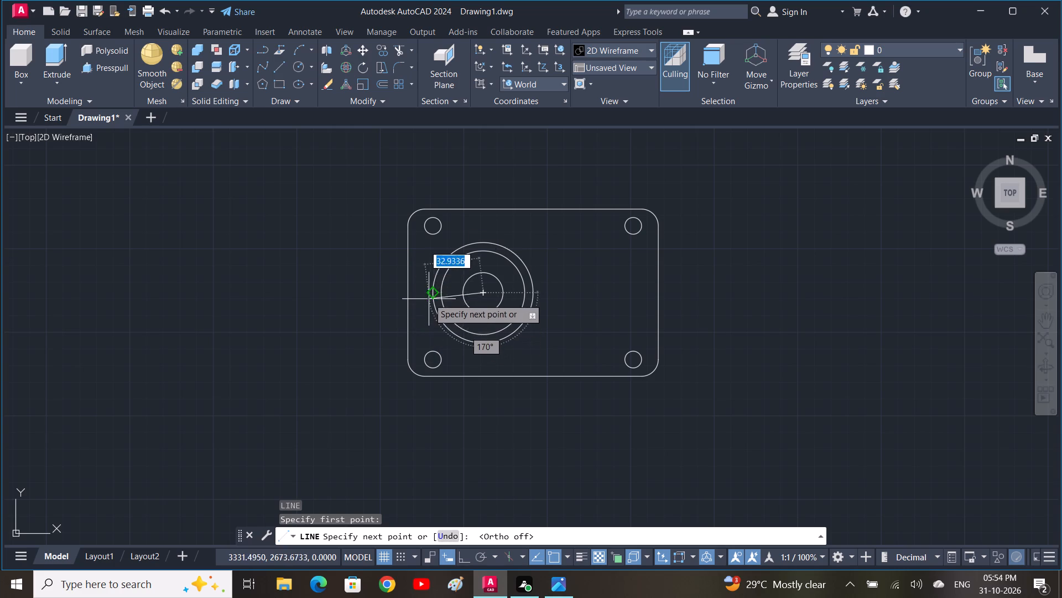
left_click(432, 256)
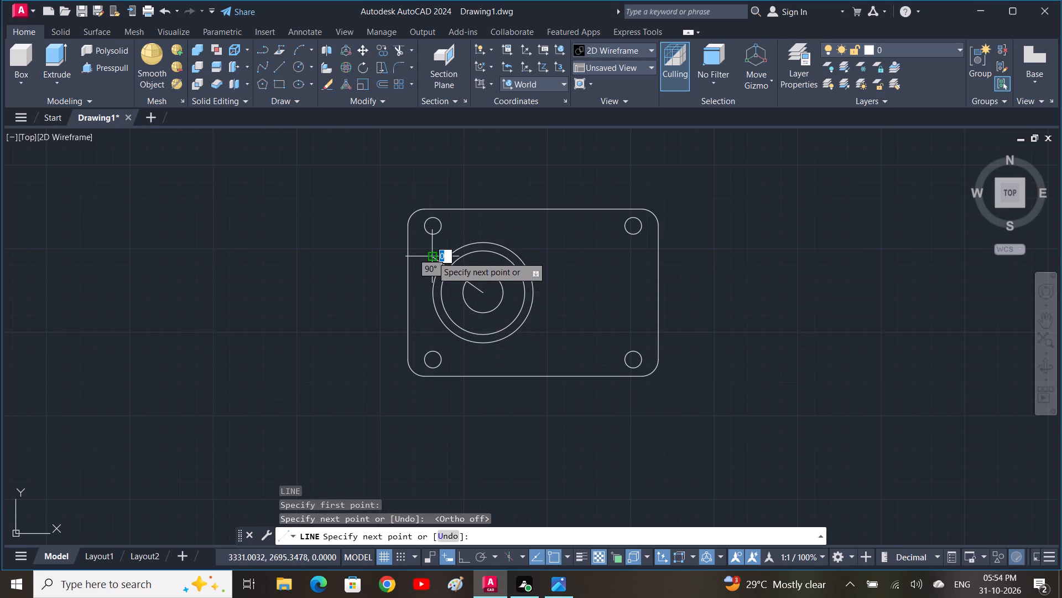
key("space")
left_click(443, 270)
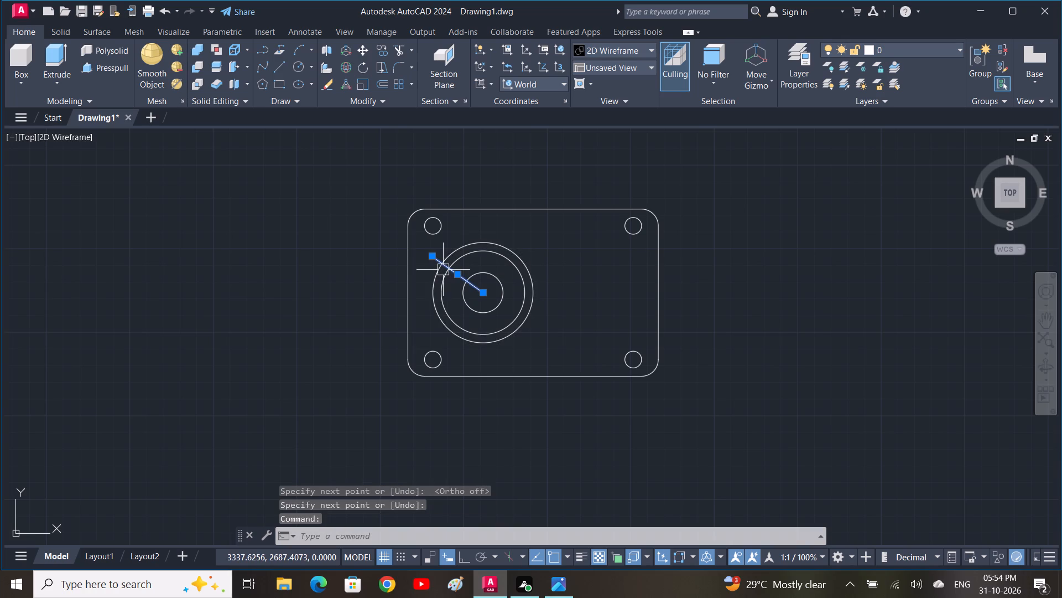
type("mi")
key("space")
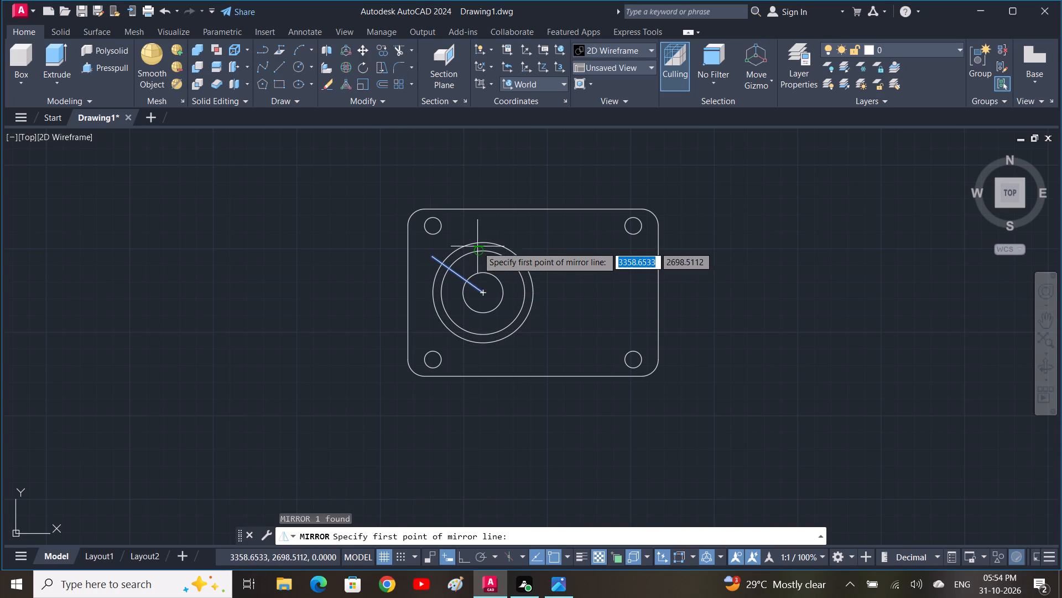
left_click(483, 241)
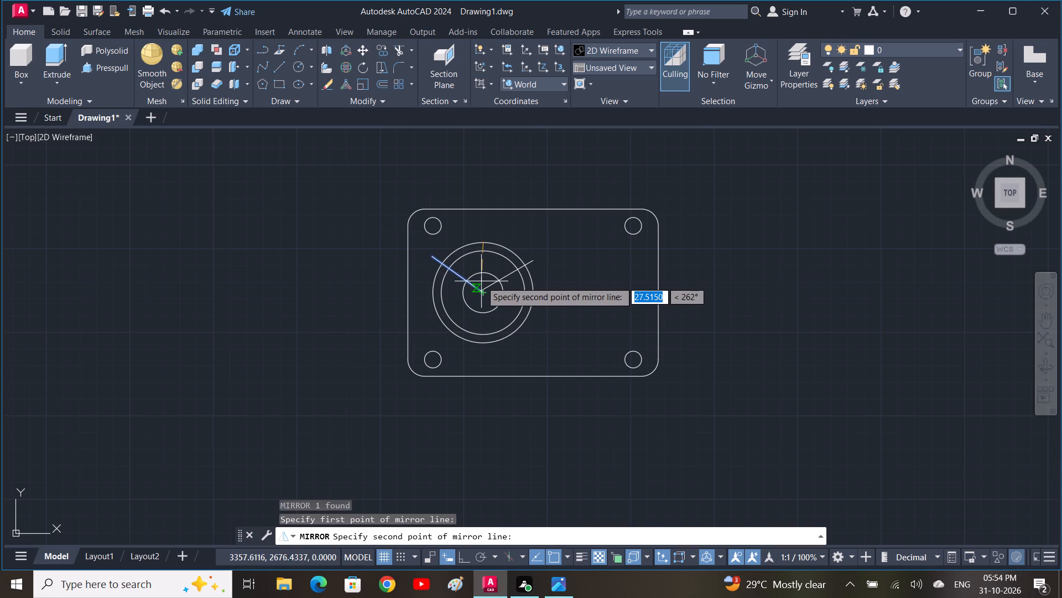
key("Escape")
Mirror the slanted line about the boss circles' horizontal centre axis, keeping the original line.
left_click(478, 289)
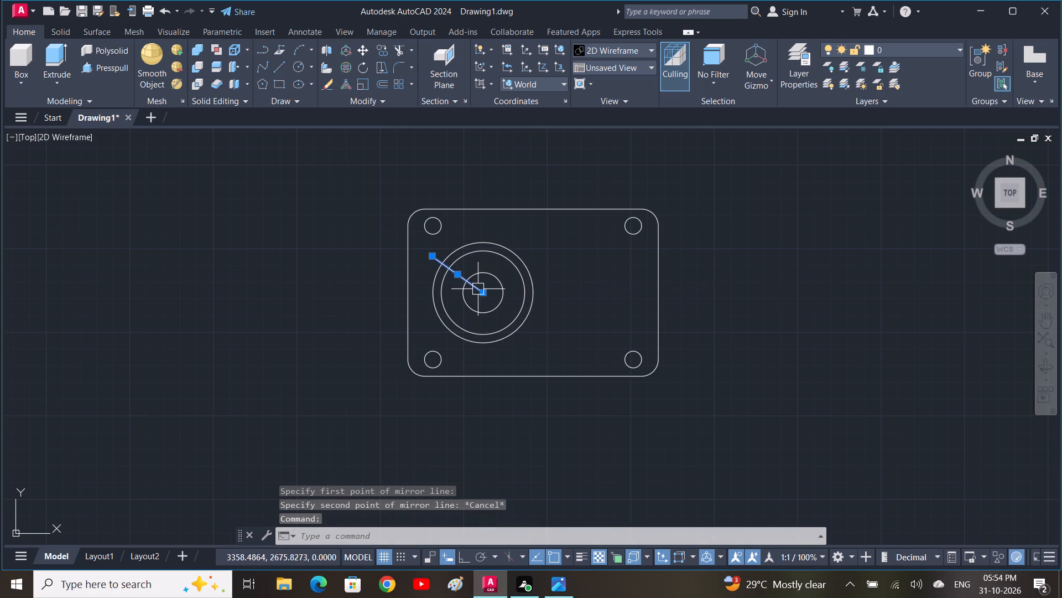
type("mi")
key("space")
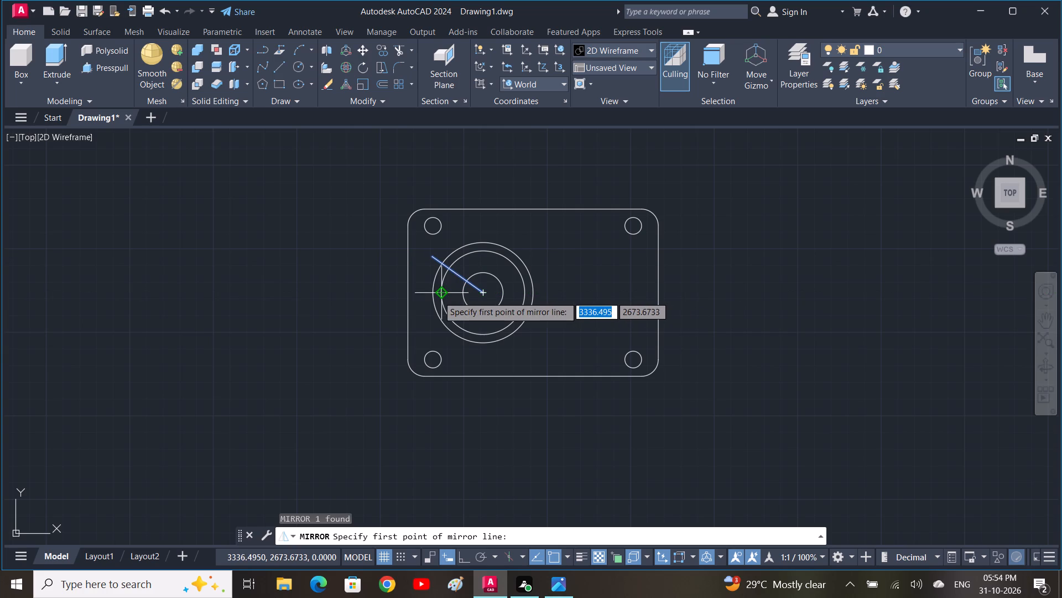
left_click(438, 295)
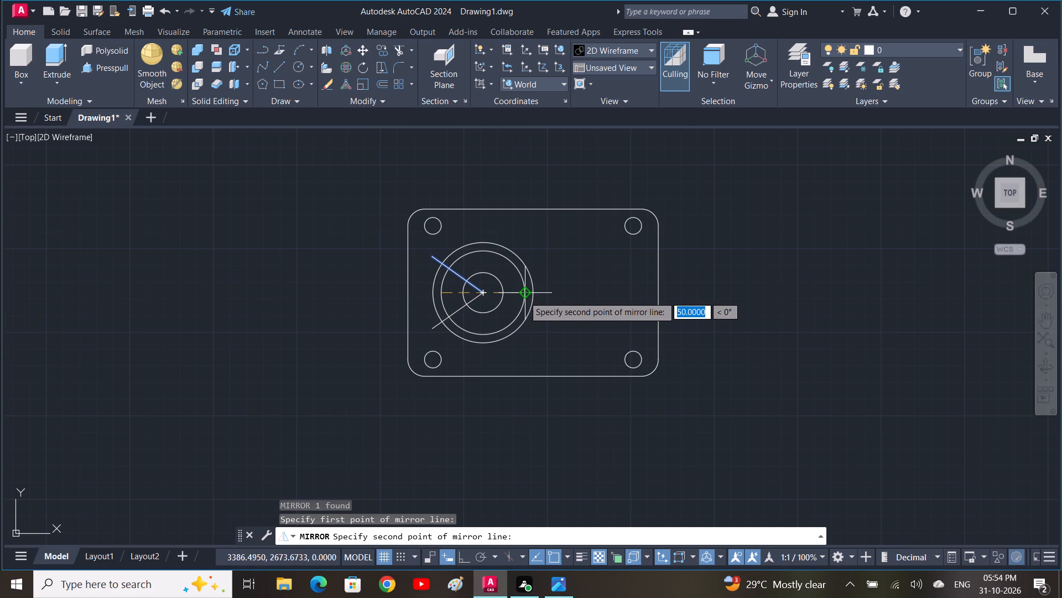
left_click(524, 296)
left_click_drag(548, 341, 524, 296)
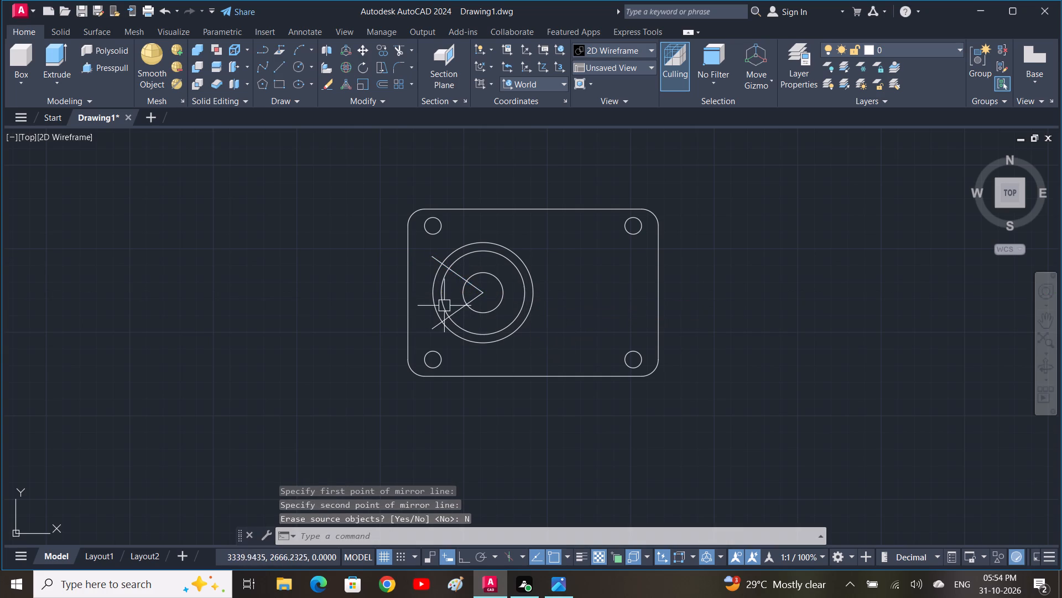
Trim the two slanted line ends outside the largest boss circle and the arc of that circle between them.
scroll(452, 331, "up", 1)
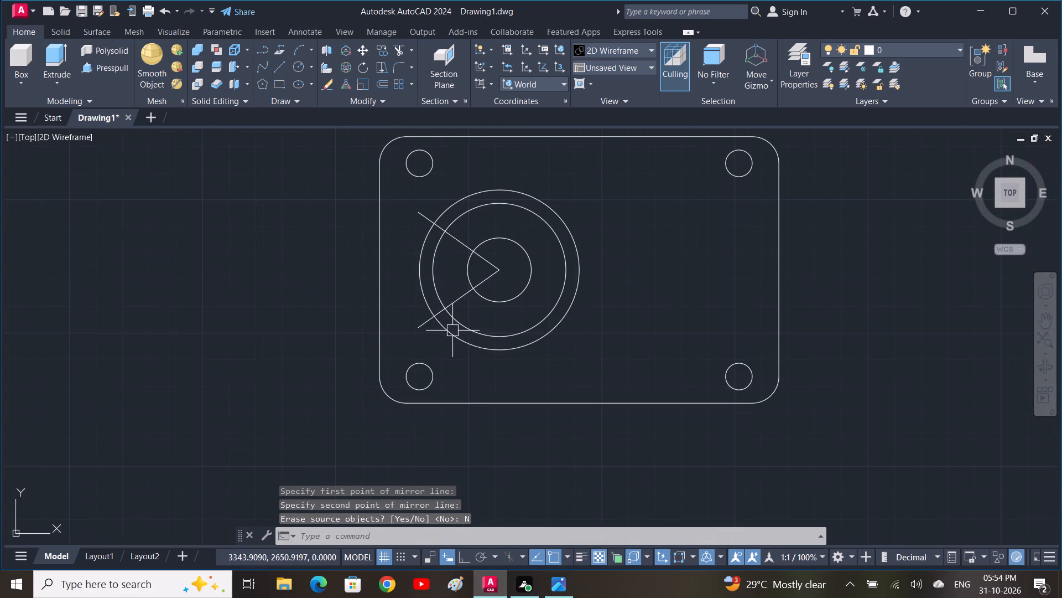
key("t")
type("r")
key("space")
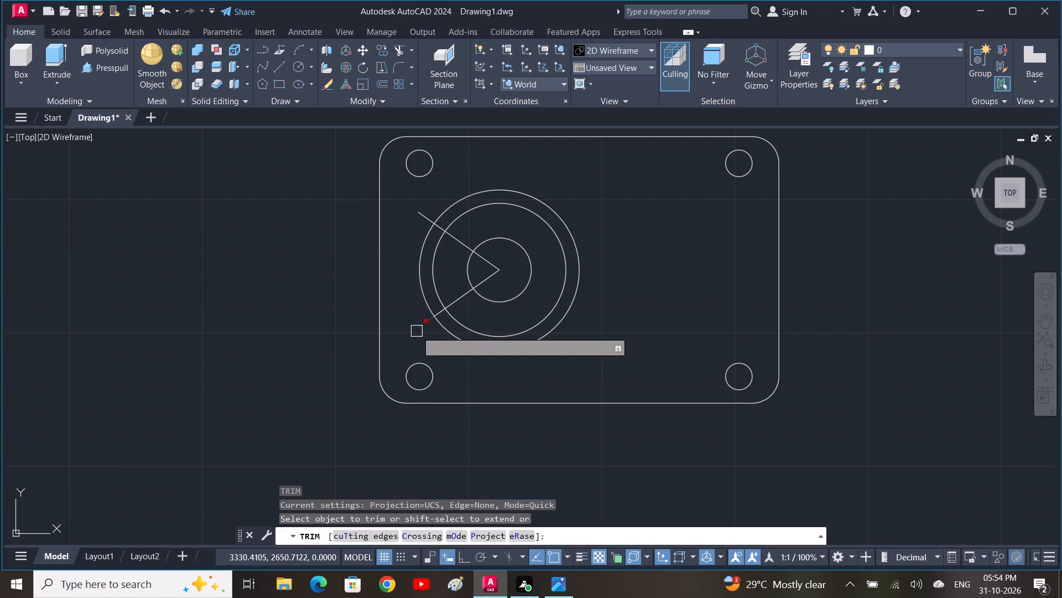
left_click(419, 331)
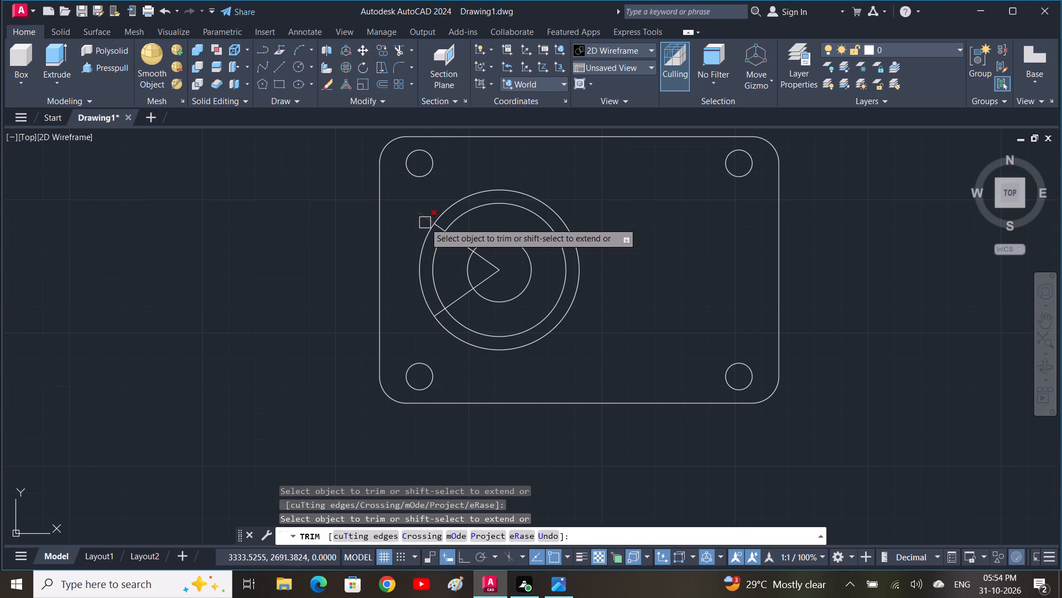
left_click(426, 222)
left_click(423, 241)
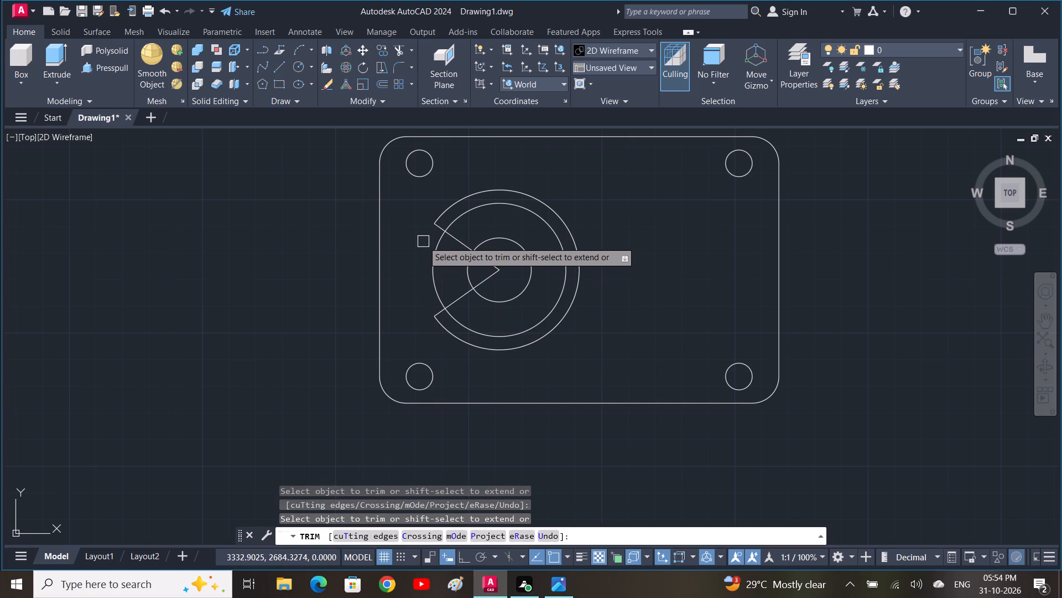
key("Escape")
Trim both slanted lines inside the 50 mm circle, leaving only the short edges joining it to the outer arc.
scroll(434, 237, "up", 1)
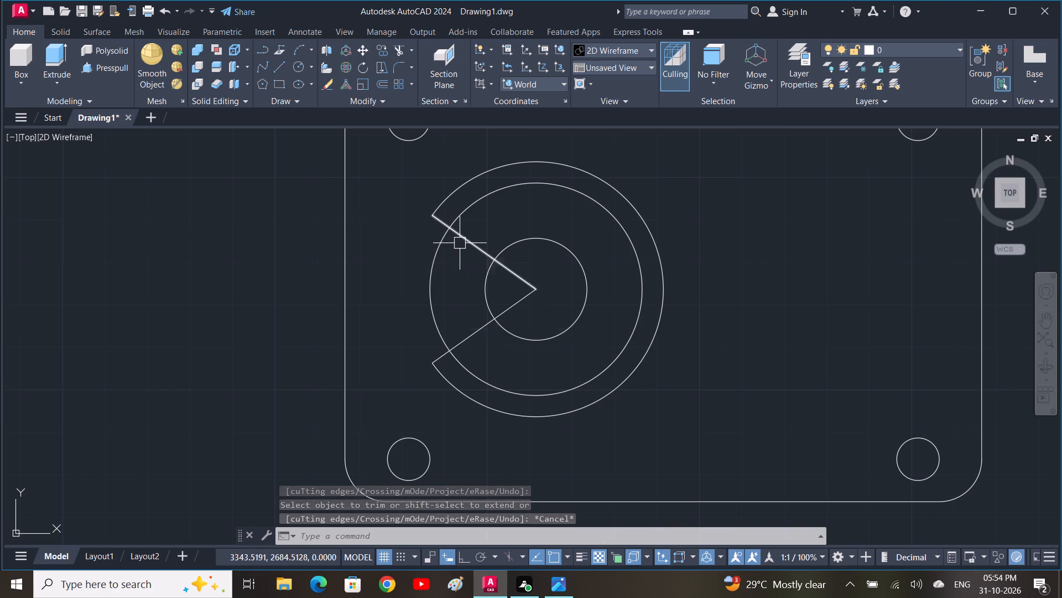
type("tr")
key("space")
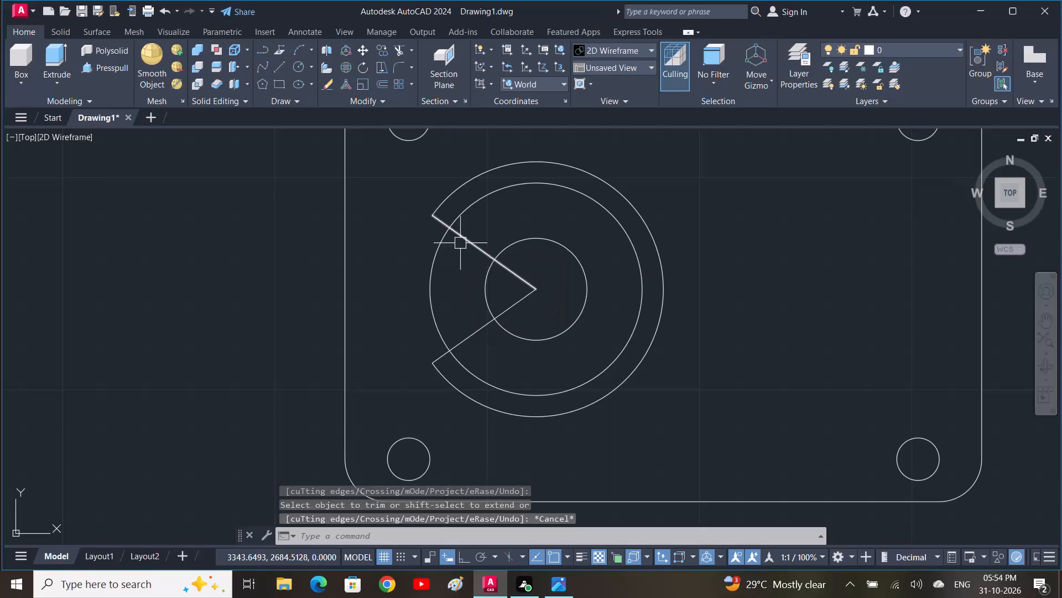
left_click(467, 239)
left_click(517, 274)
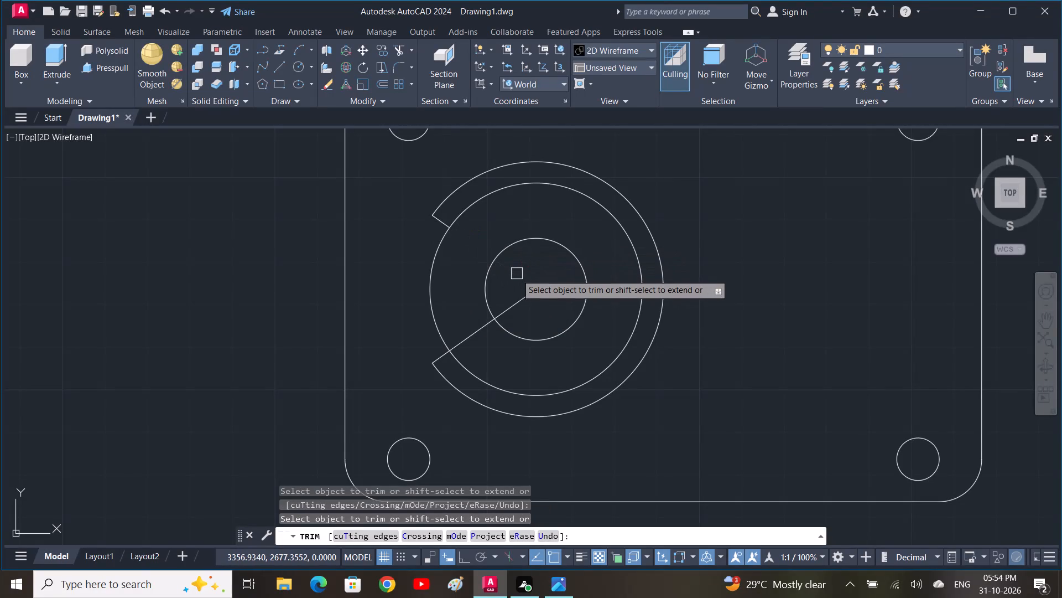
left_click(515, 302)
left_click(468, 336)
key("Escape")
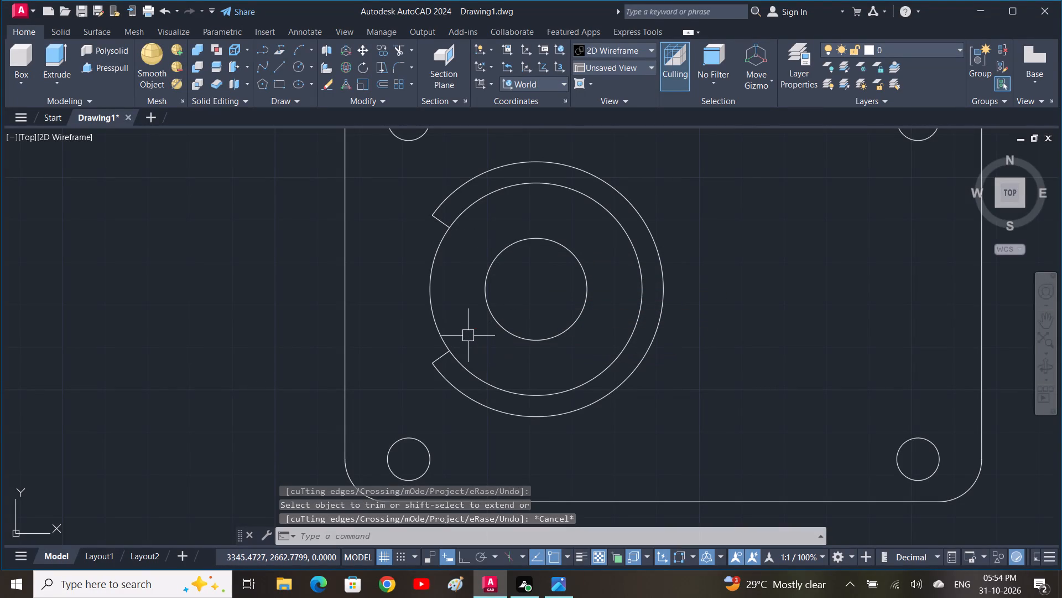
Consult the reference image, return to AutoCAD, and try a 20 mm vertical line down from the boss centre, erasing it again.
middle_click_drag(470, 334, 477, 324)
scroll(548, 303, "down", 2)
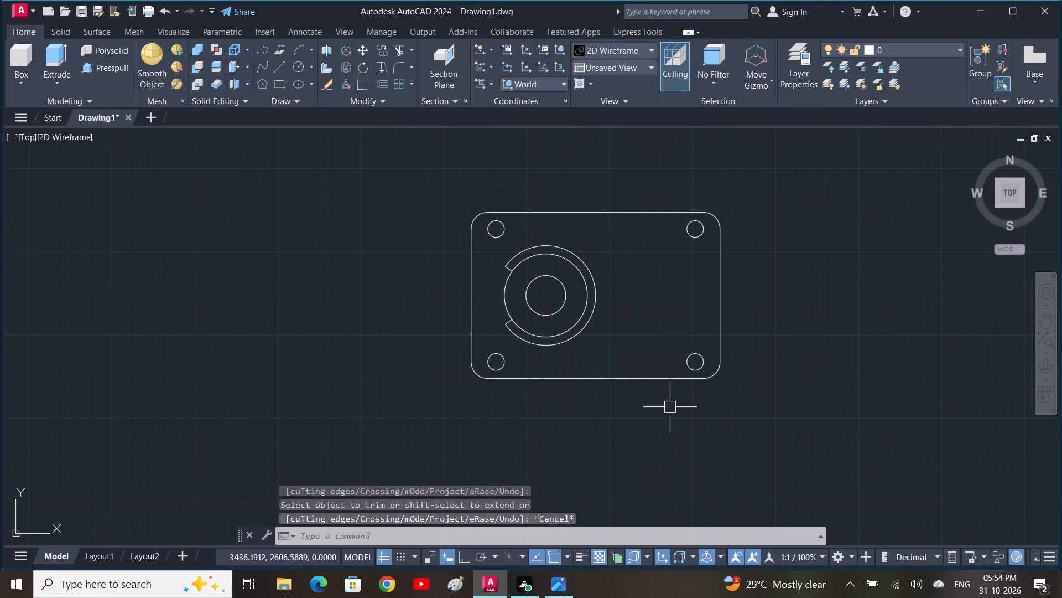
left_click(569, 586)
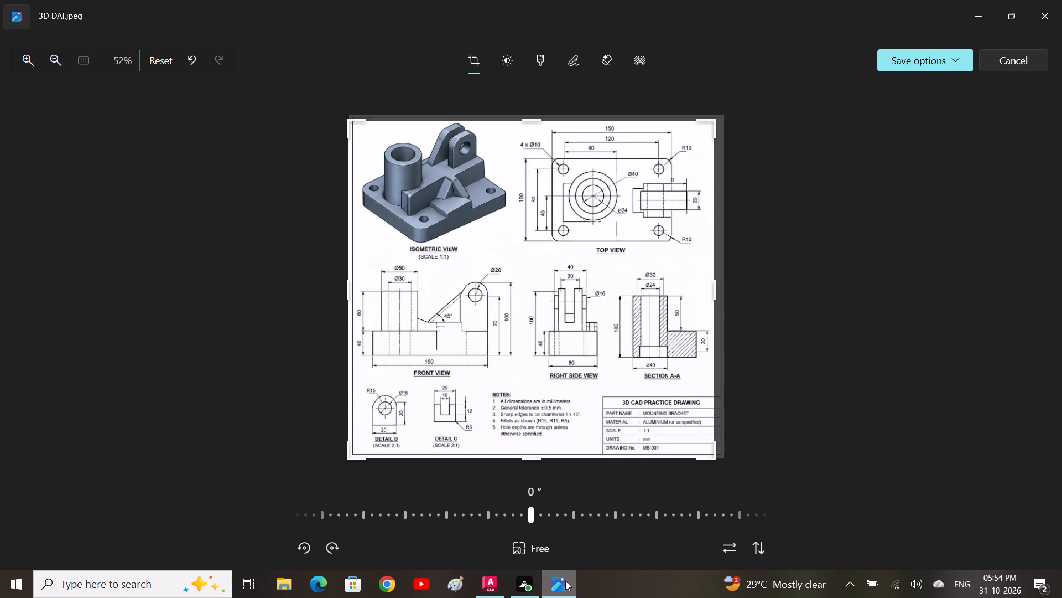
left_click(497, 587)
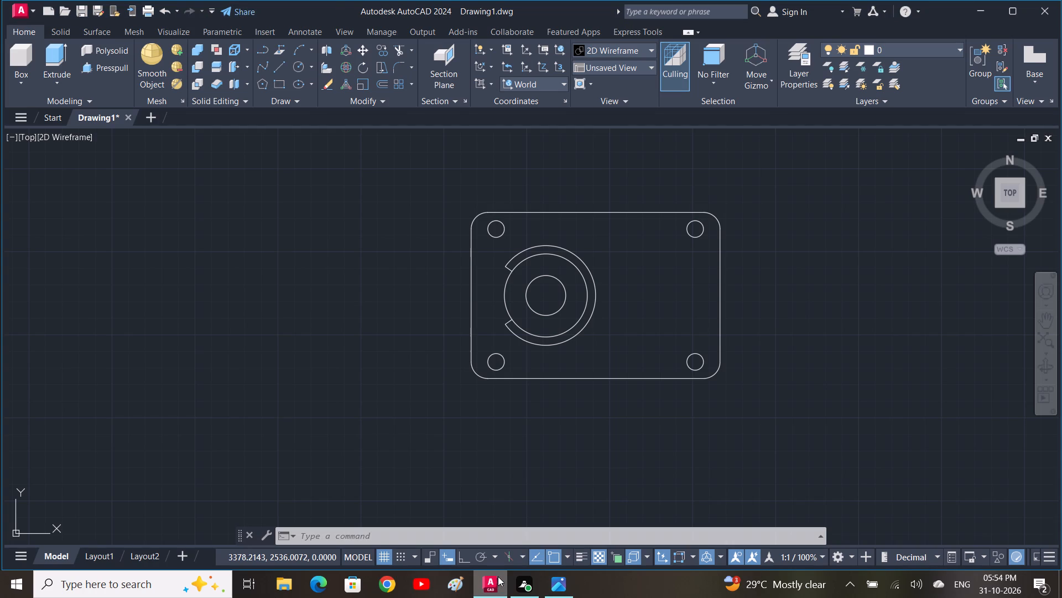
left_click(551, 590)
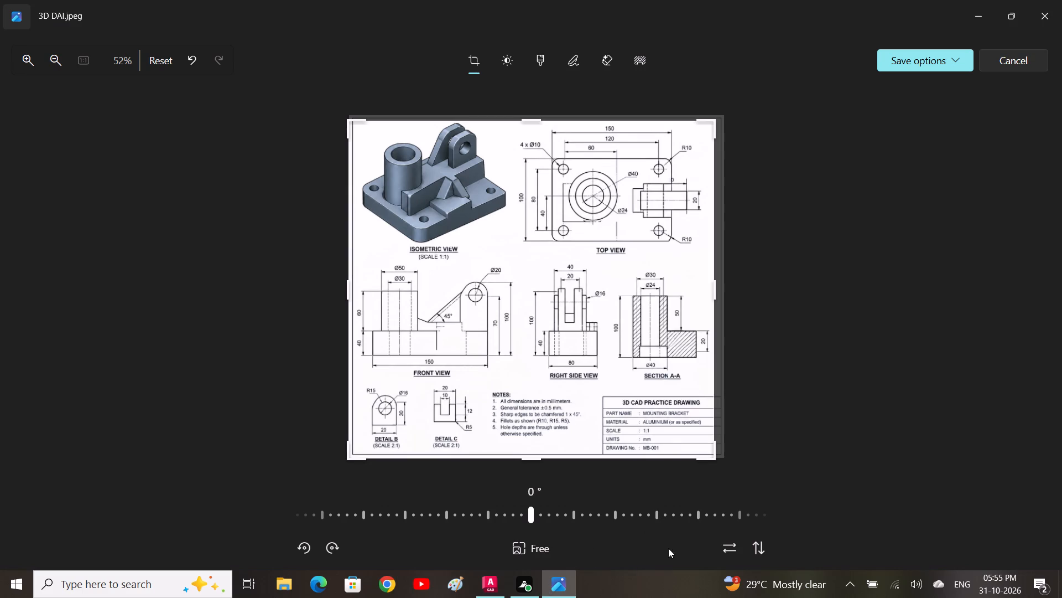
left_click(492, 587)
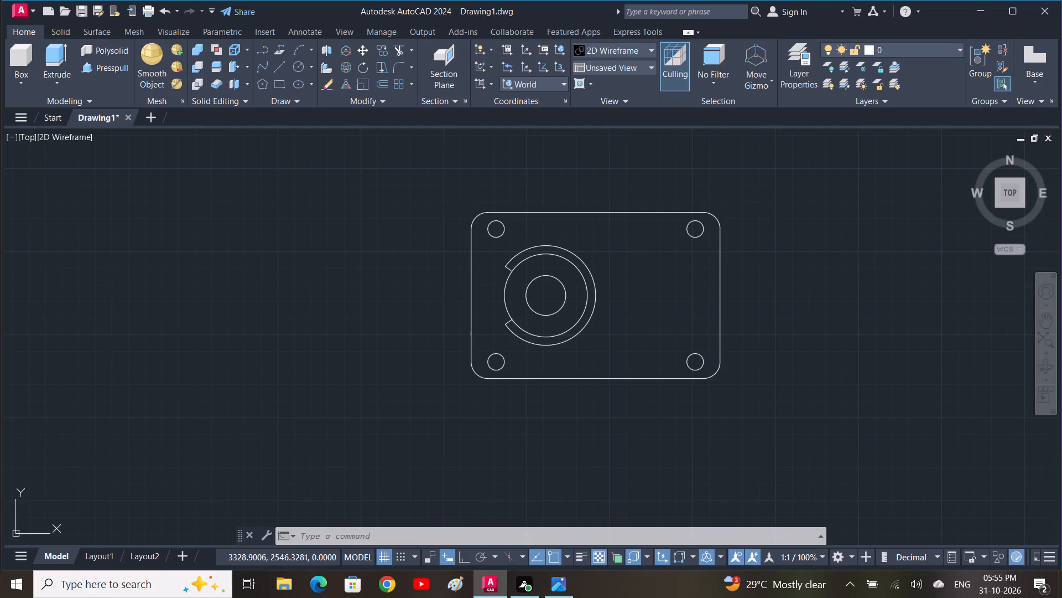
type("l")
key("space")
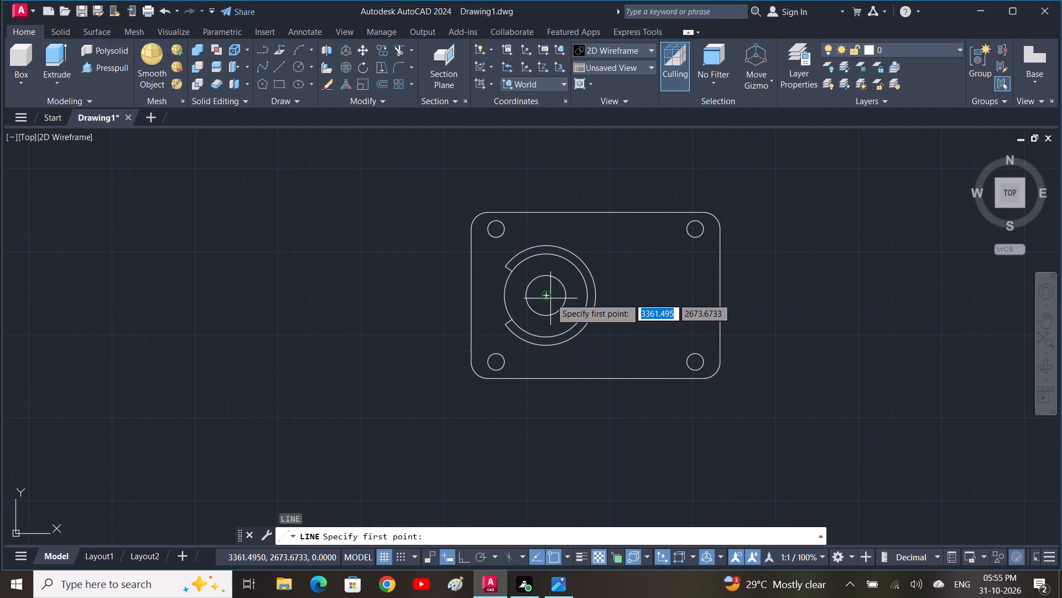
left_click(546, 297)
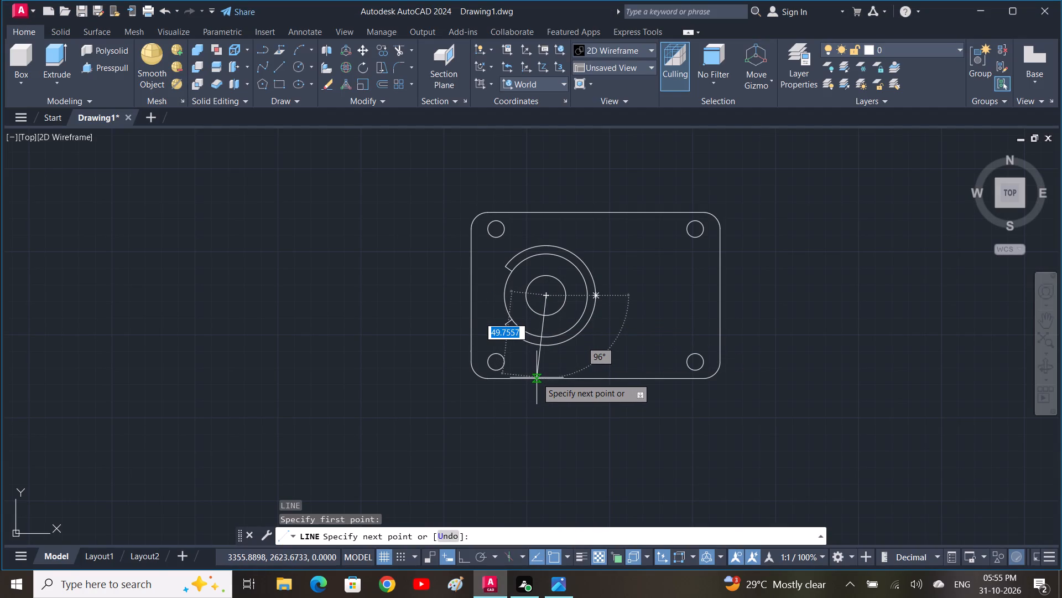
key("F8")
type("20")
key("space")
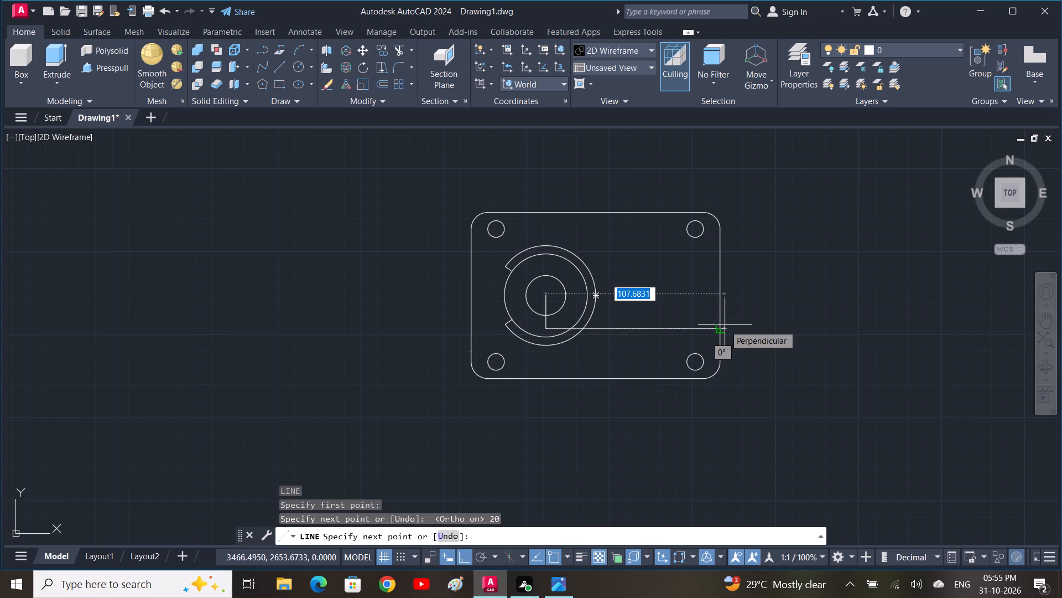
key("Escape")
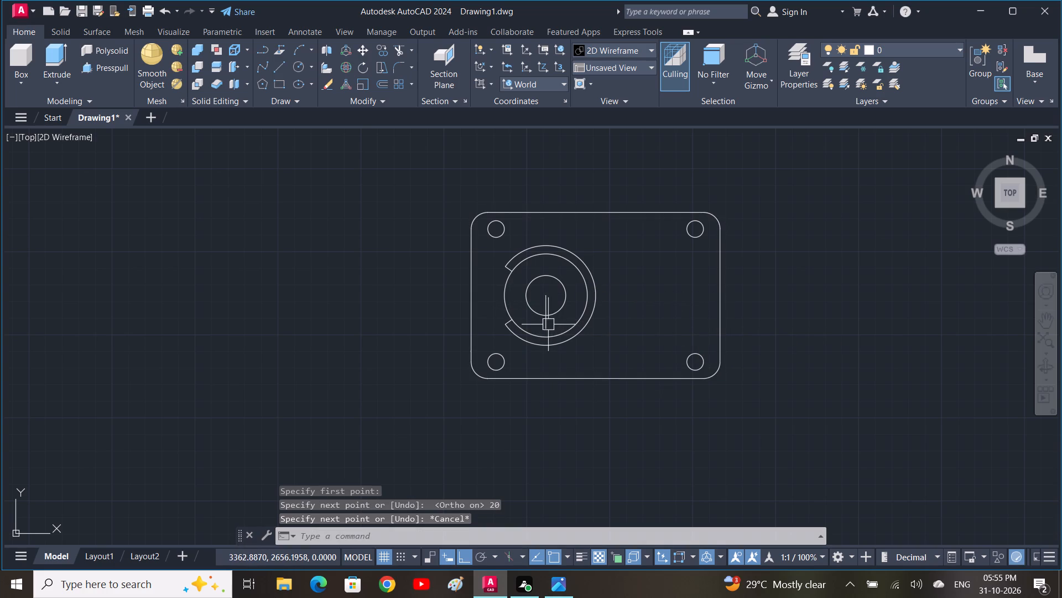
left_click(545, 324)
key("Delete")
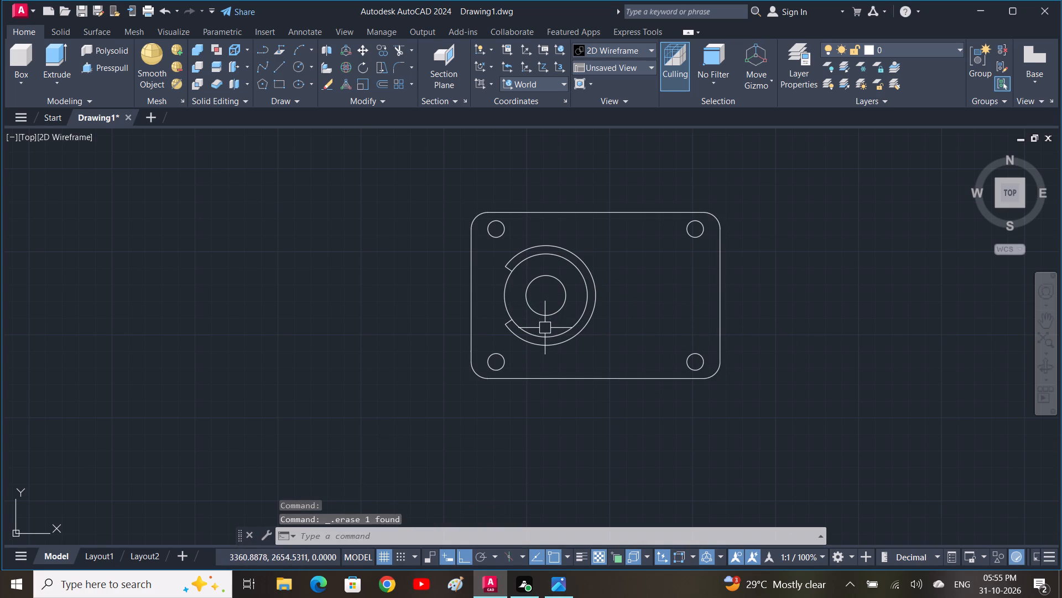
Switch to the 3D DAI reference image to recheck the bracket's dimensions.
left_click(549, 584)
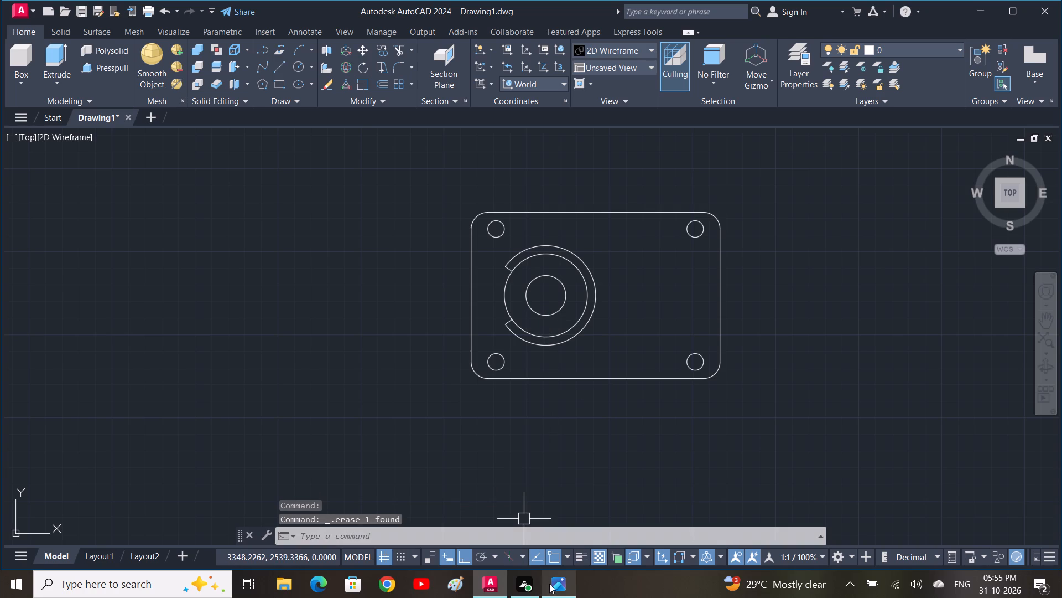
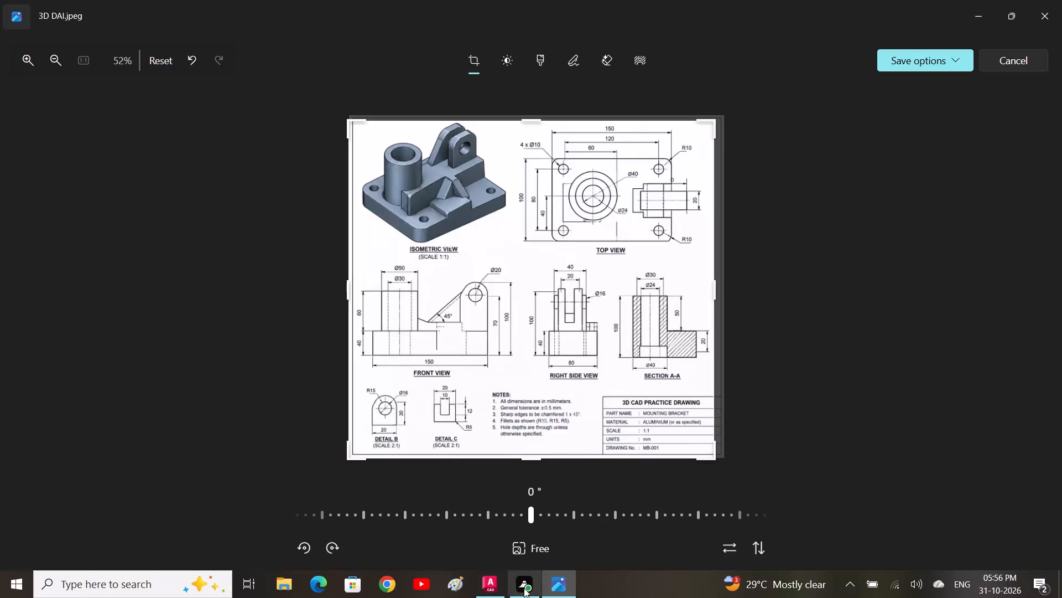
Return to AutoCAD and draw a horizontal line from the boss centre to the base plate's right edge.
left_click(492, 592)
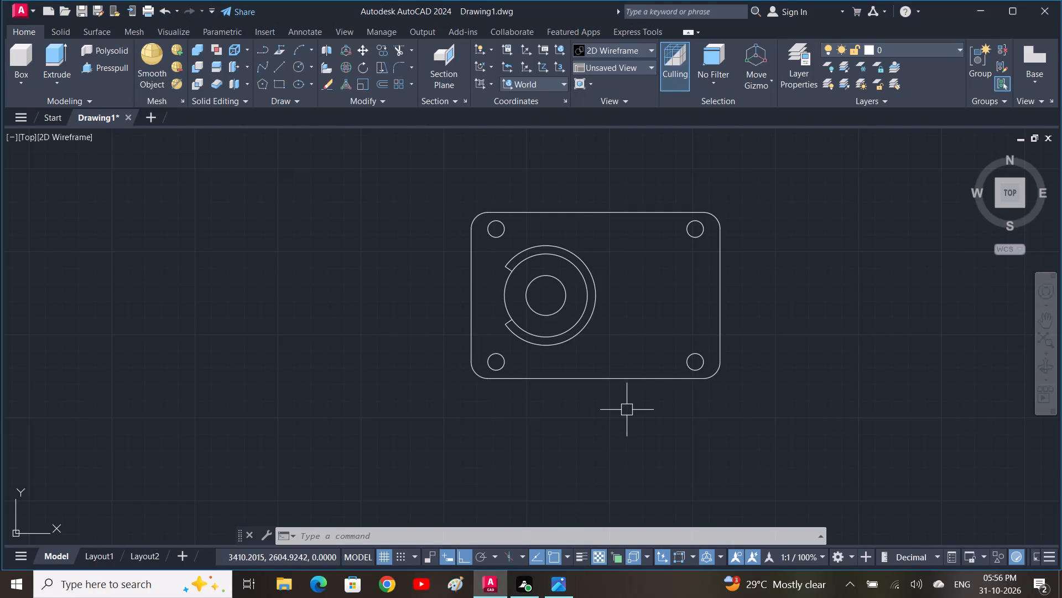
key("l")
key("space")
left_click(544, 296)
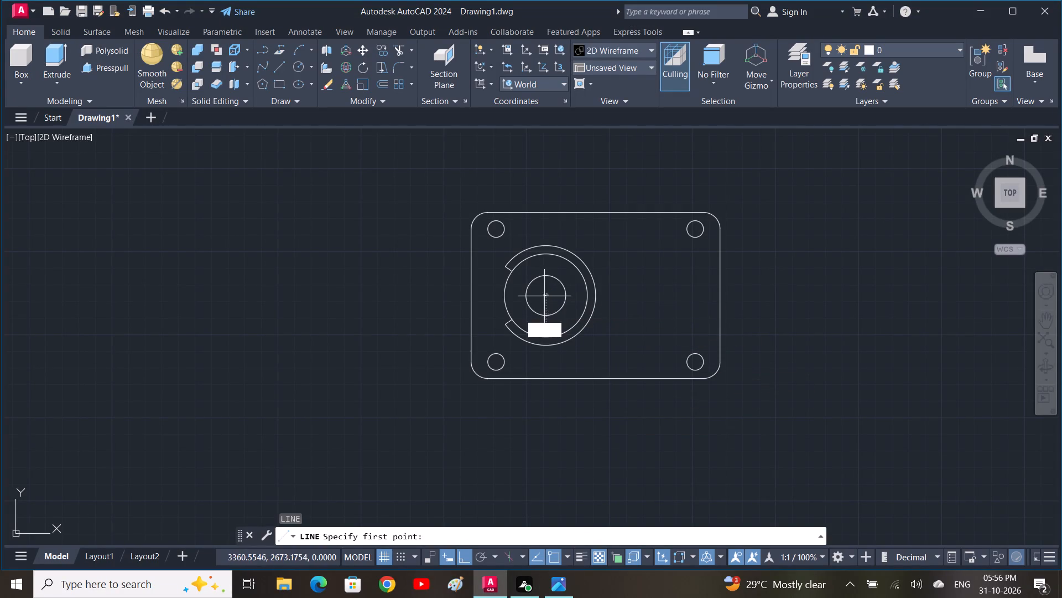
left_click(723, 297)
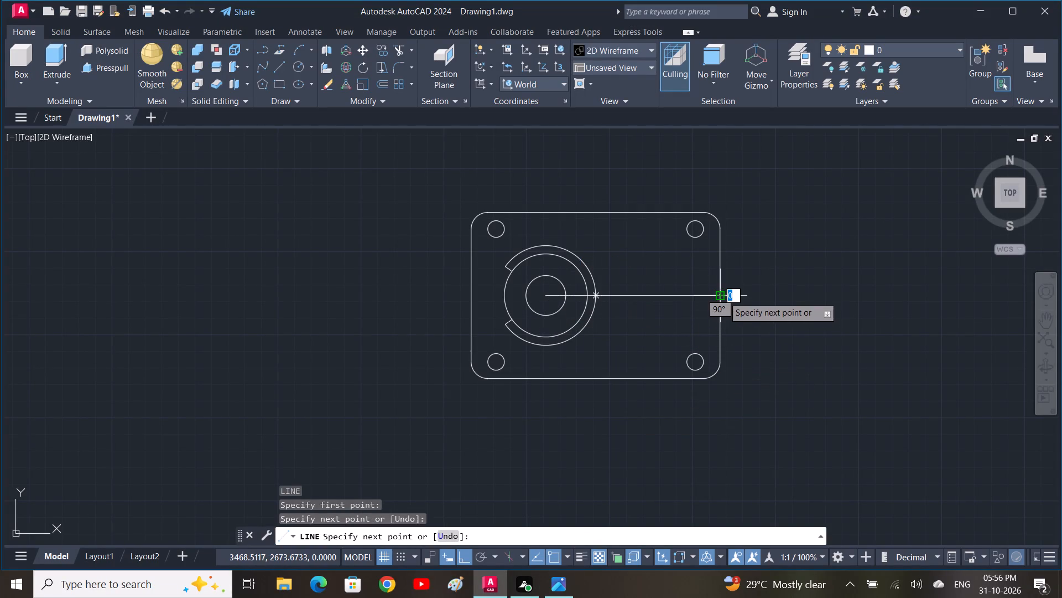
key("space")
Offset the horizontal centre line 30 mm to both sides, tangent to the boss's outer arc, and erase the original line.
left_click(697, 293)
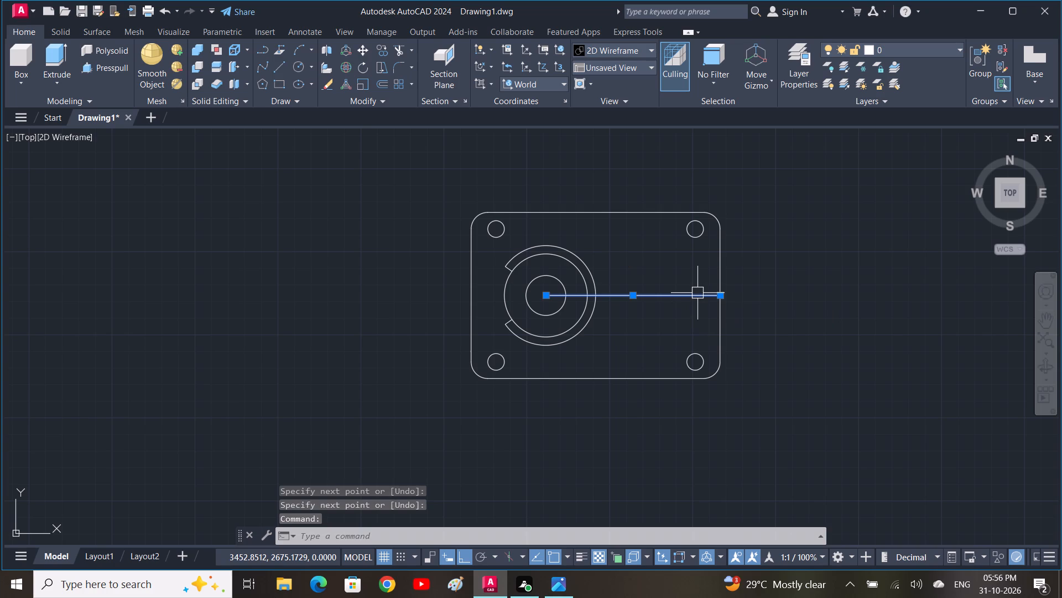
type("o")
key("space")
left_click(544, 294)
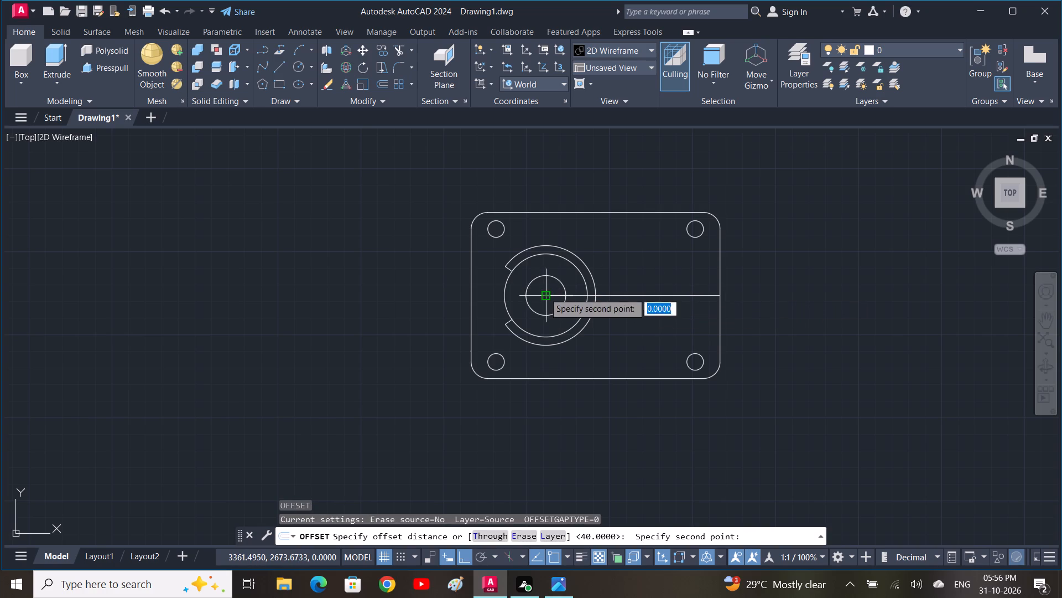
left_click(547, 240)
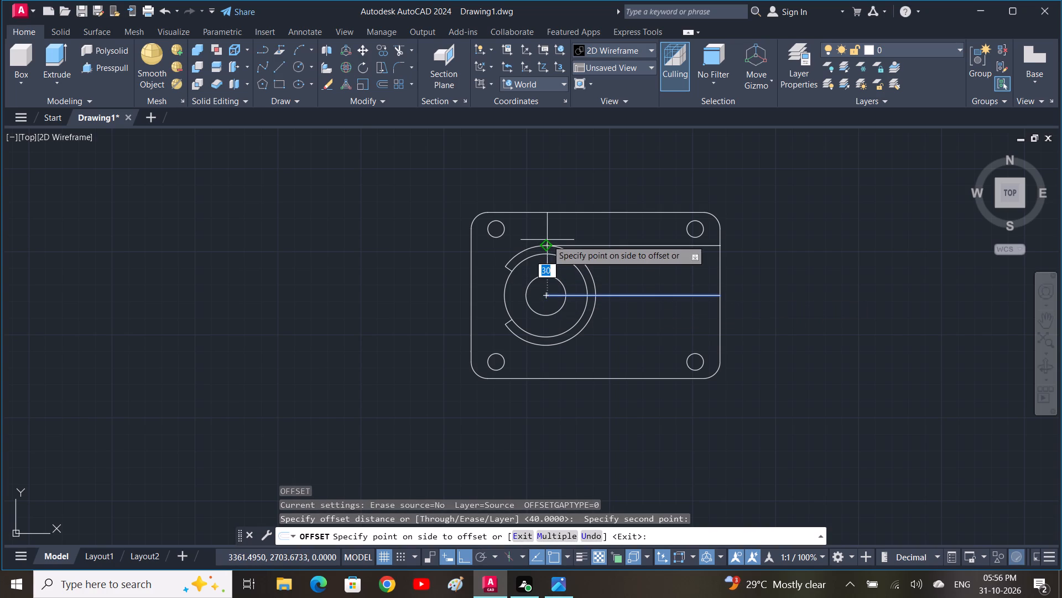
left_click(547, 240)
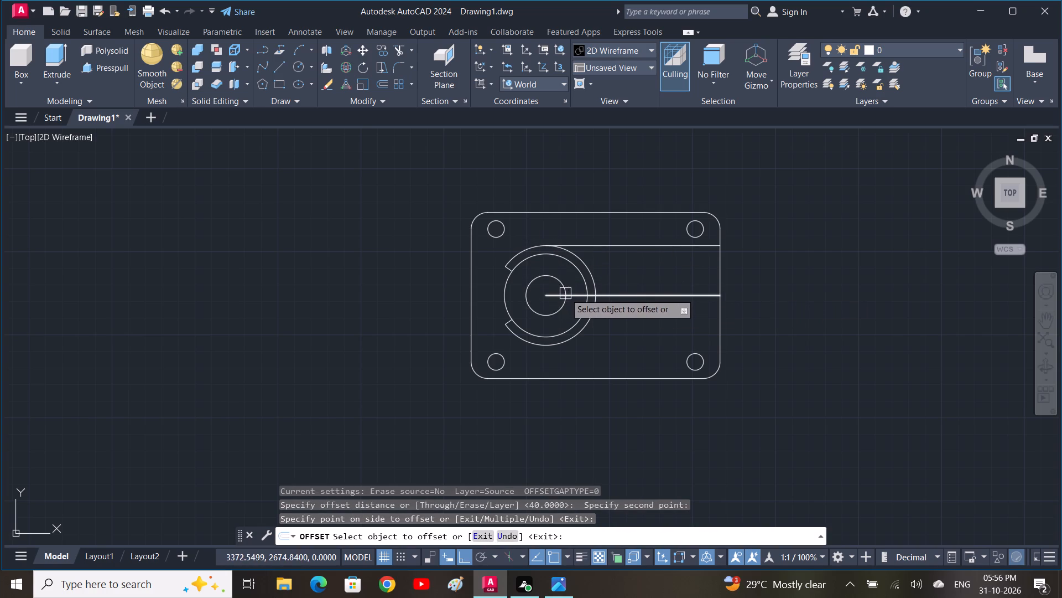
left_click(566, 293)
left_click(552, 351)
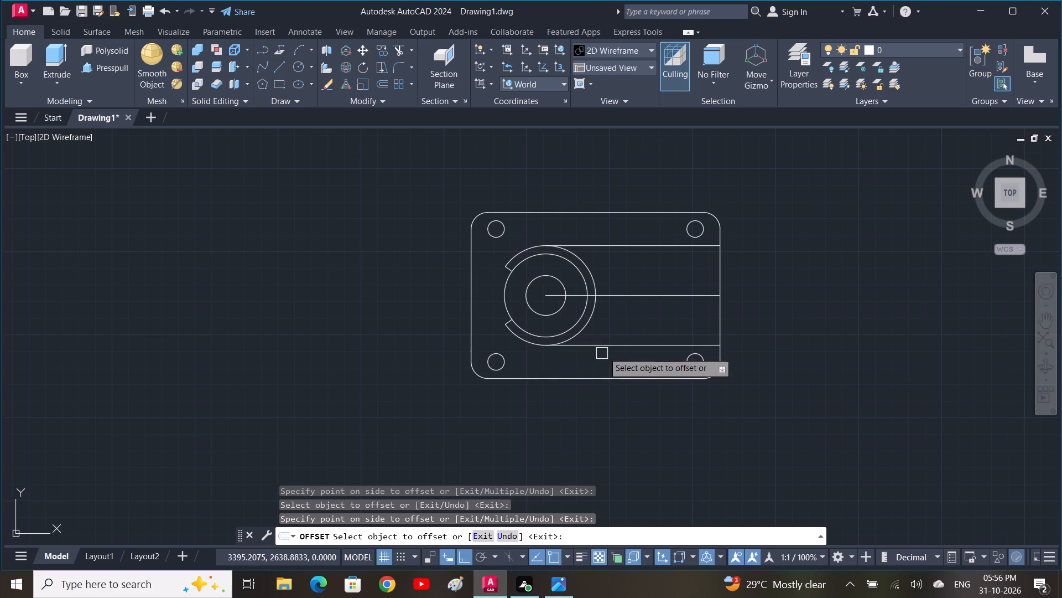
key("Escape")
left_click(650, 297)
key("Delete")
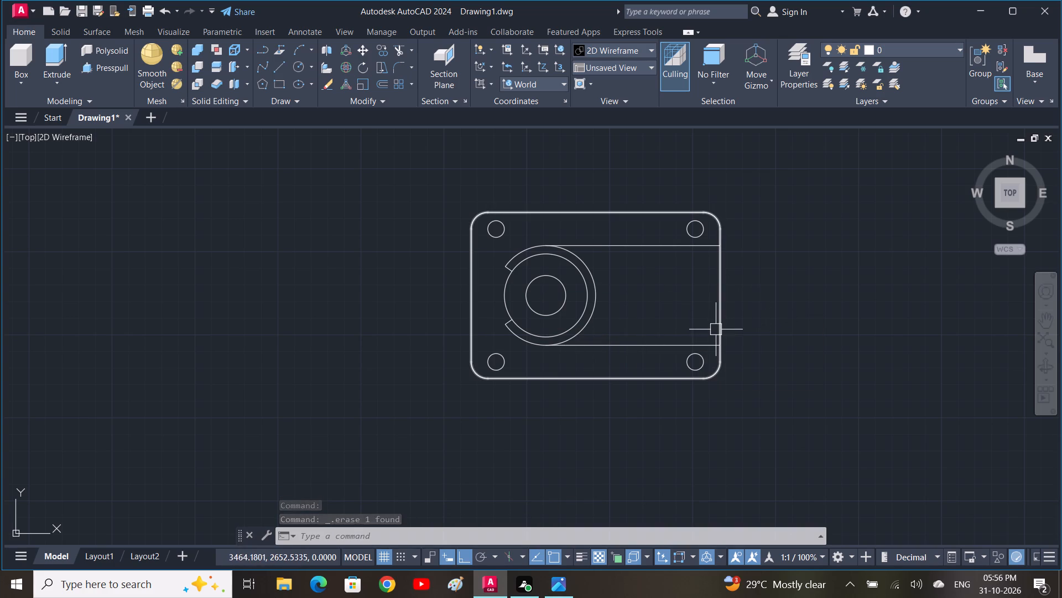
Close the two offset lines with a 60 mm vertical line along the plate's right edge.
type("l")
key("space")
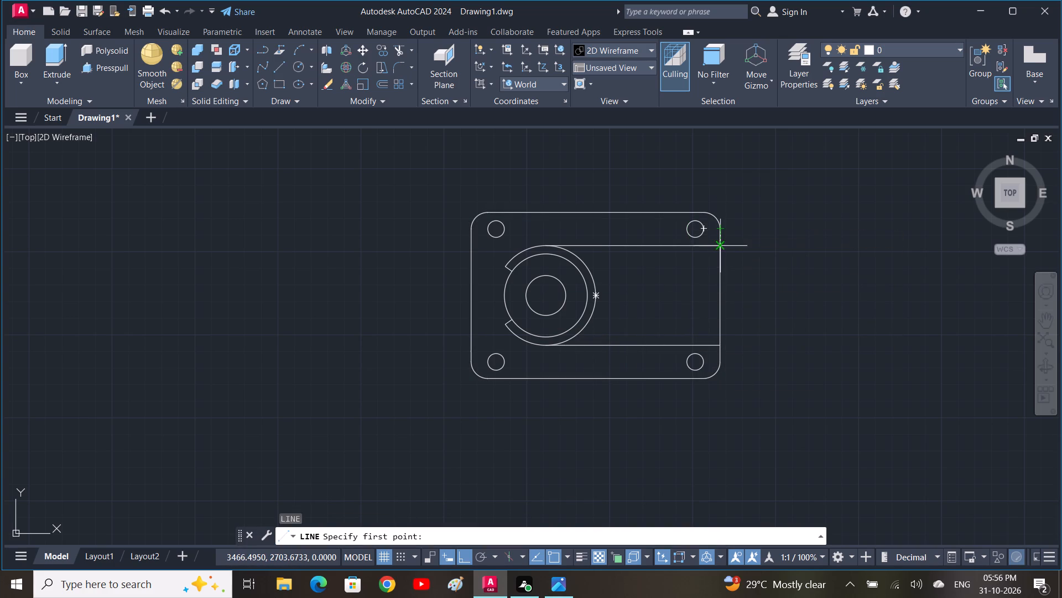
left_click(720, 249)
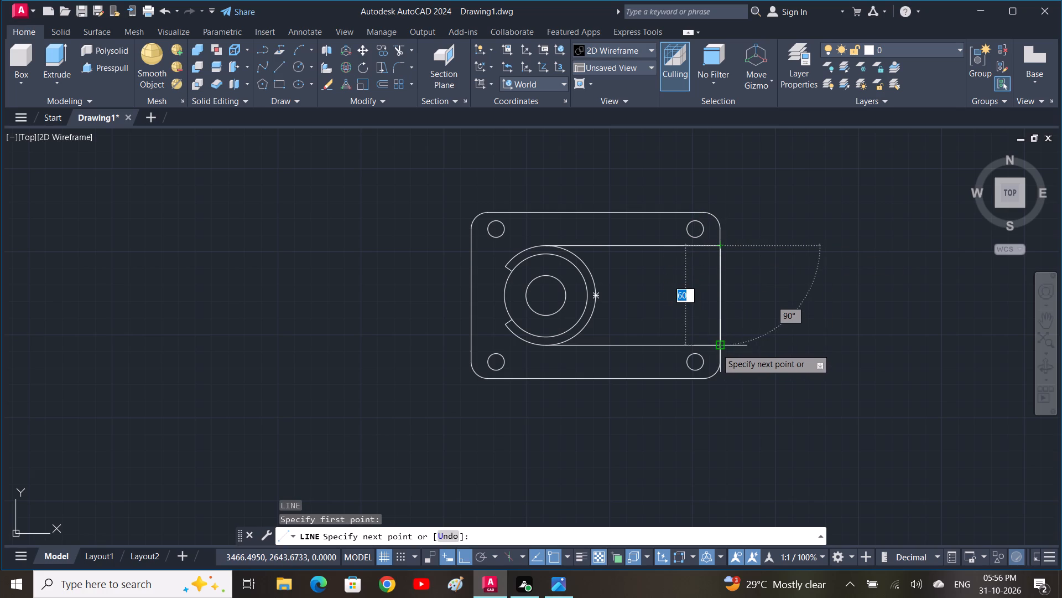
left_click(716, 348)
key("space")
Join the two horizontal lines, the vertical closing line, the outer boss arc and its two short slanted edges into polylines.
left_click(683, 345)
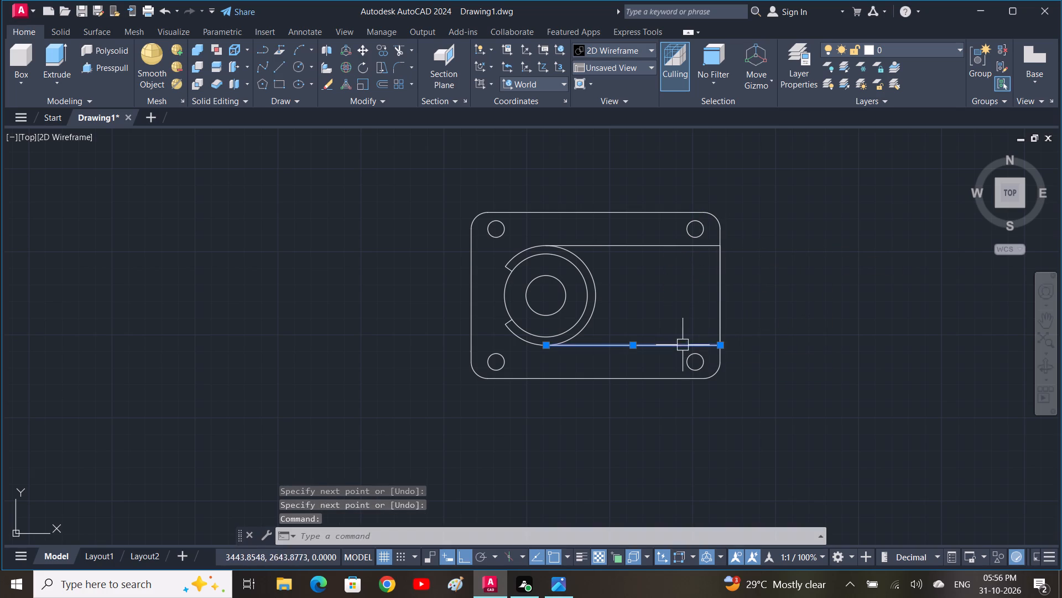
left_click(718, 299)
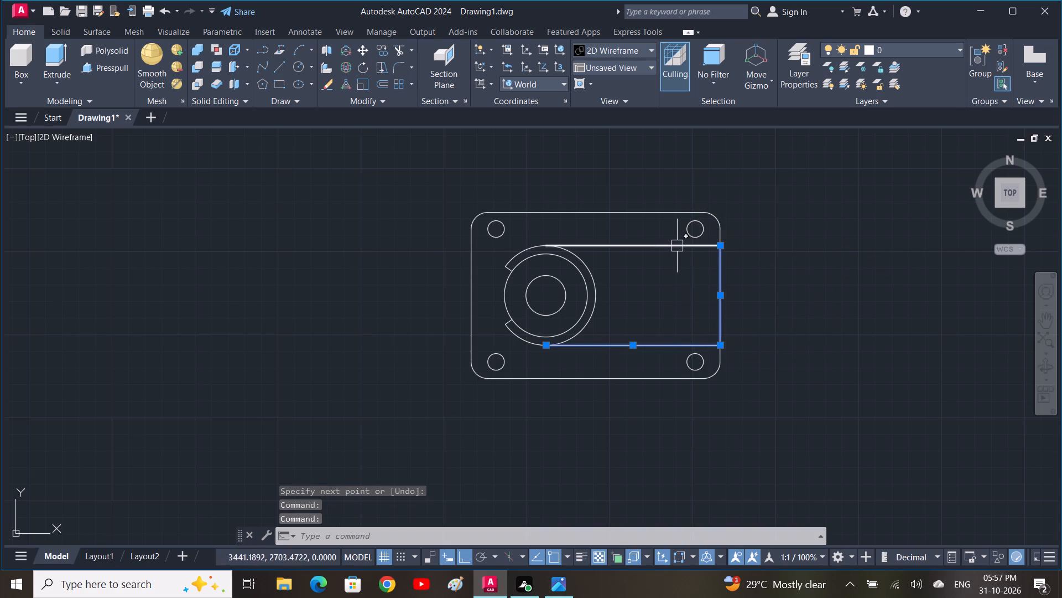
left_click(677, 245)
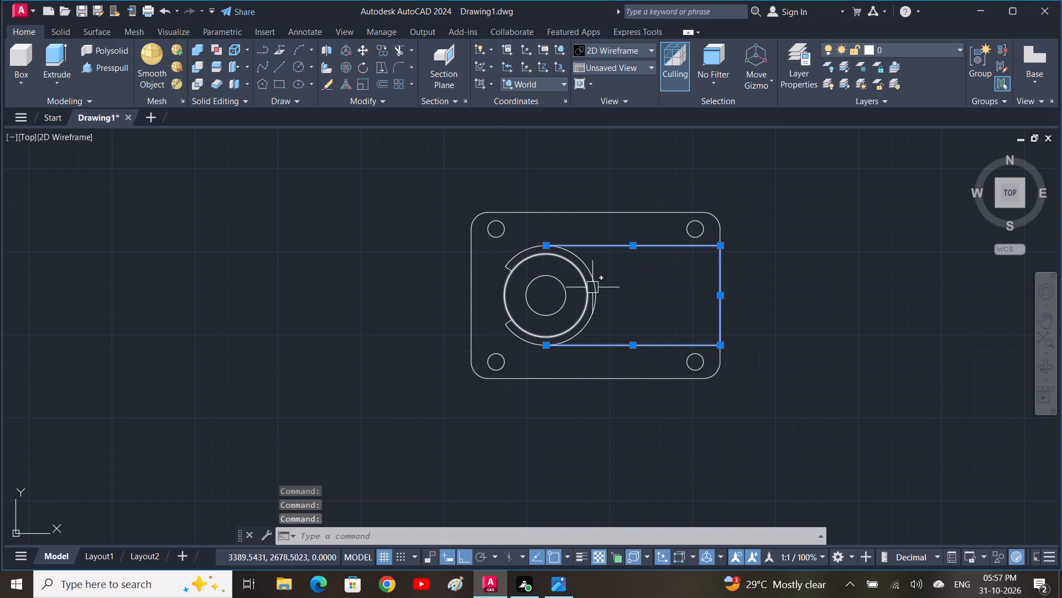
left_click(595, 285)
scroll(497, 283, "up", 2)
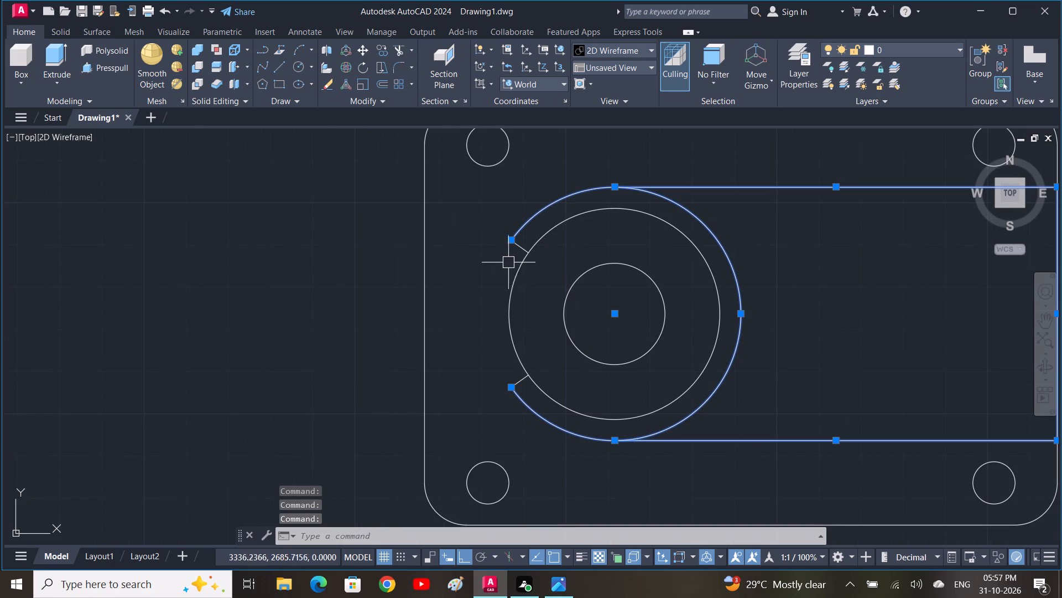
left_click(518, 248)
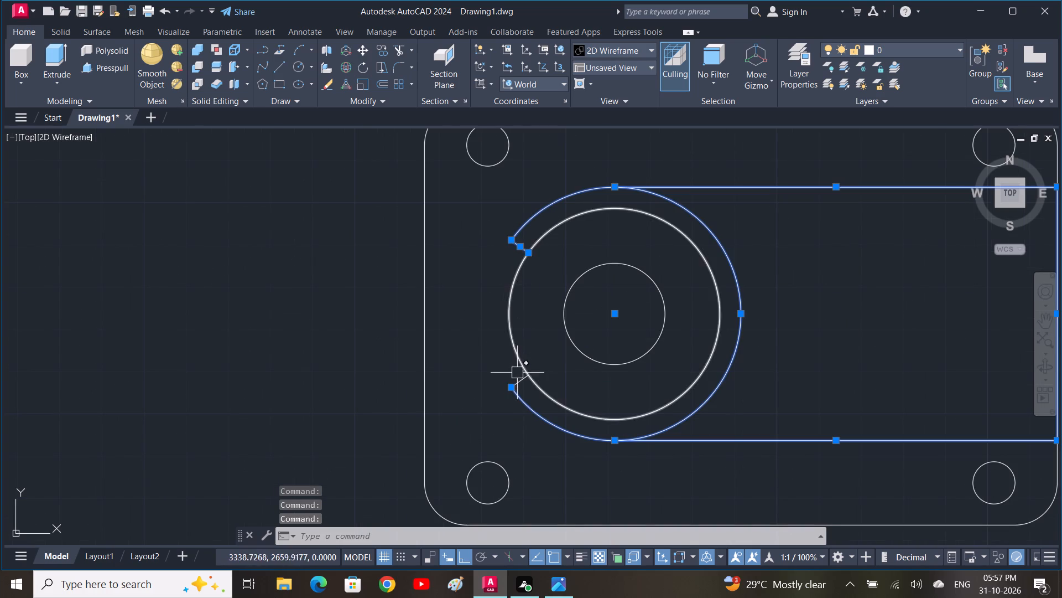
left_click(517, 383)
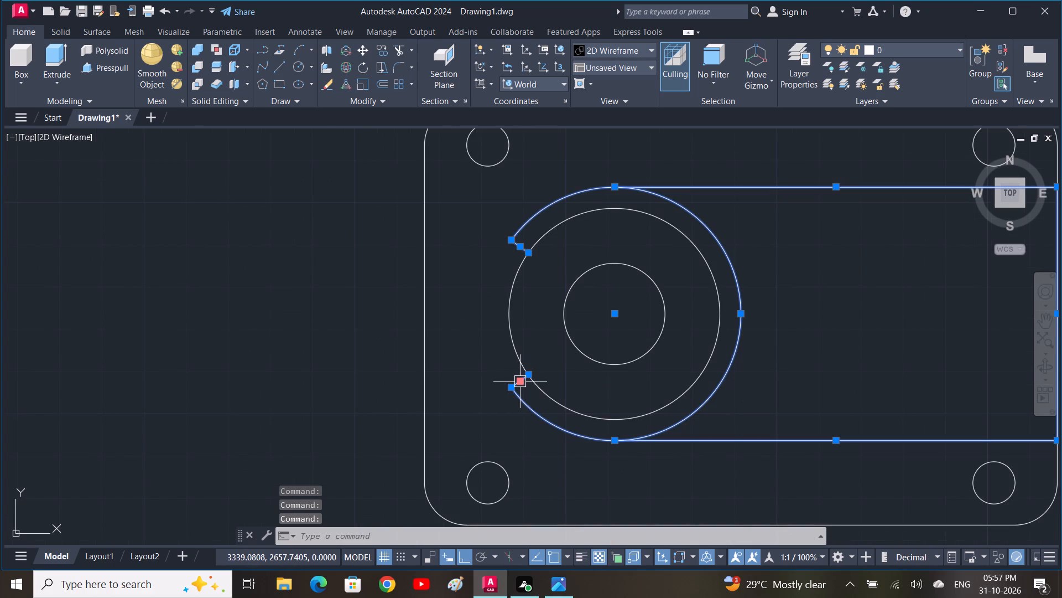
scroll(518, 381, "down", 1)
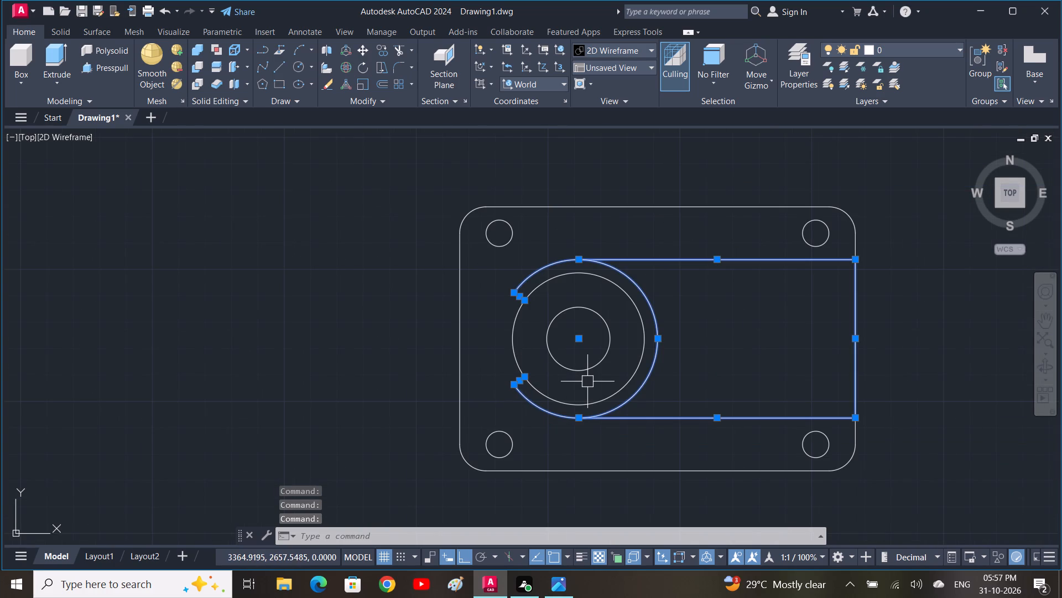
type("j")
key("space")
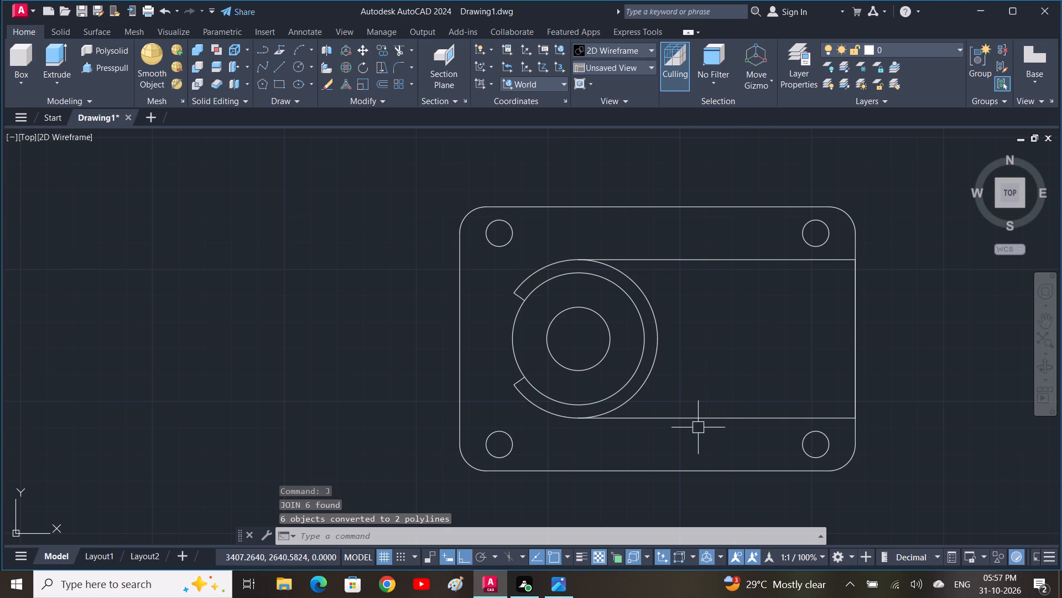
key("Escape")
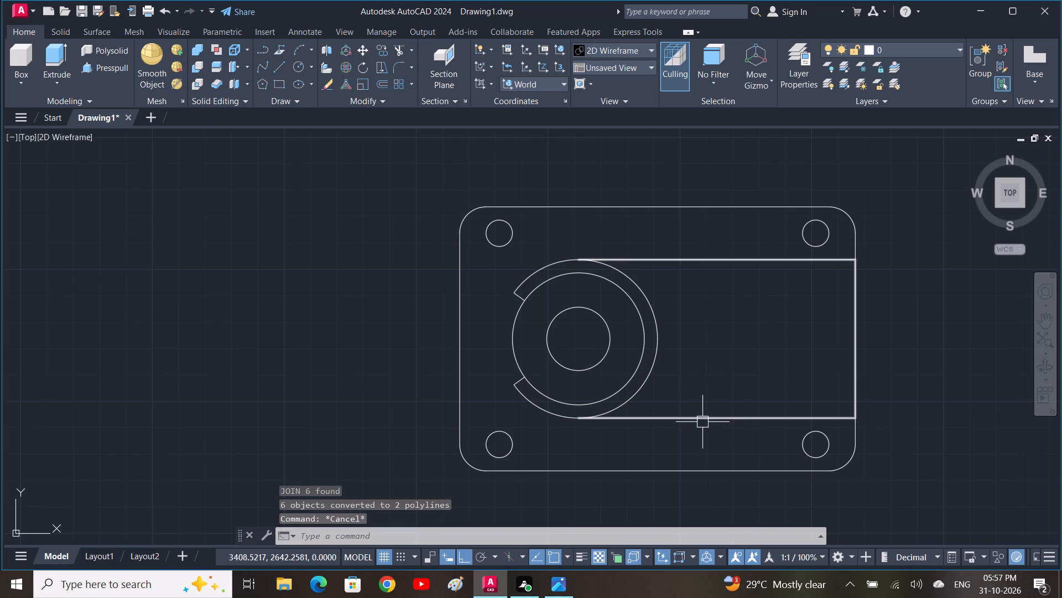
key("Escape")
Recheck the bracket's heights in the 3D DAI reference image and return to AutoCAD.
middle_click_drag(709, 380, 724, 328)
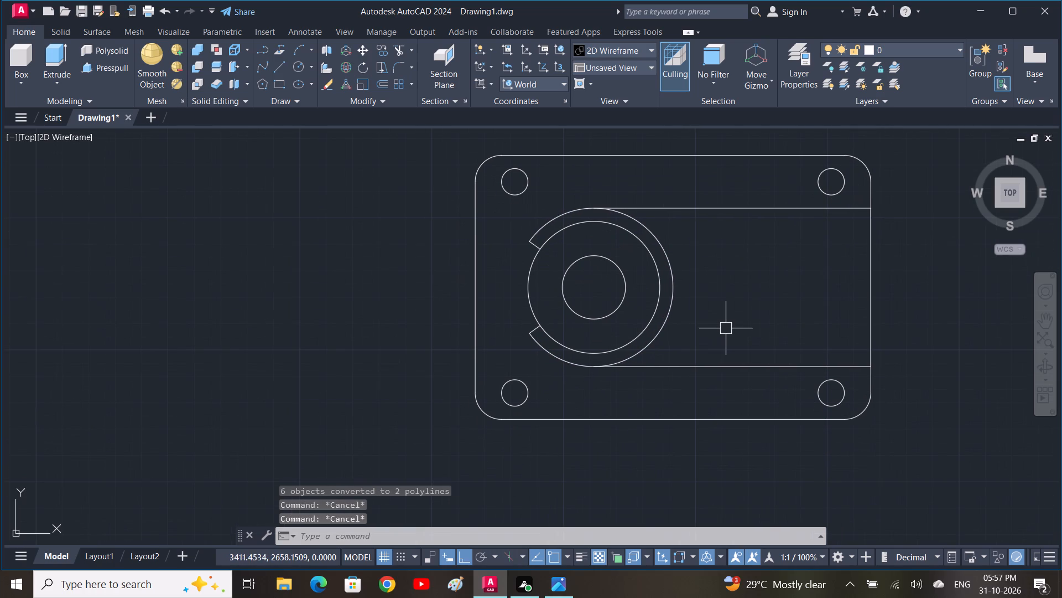
left_click(561, 581)
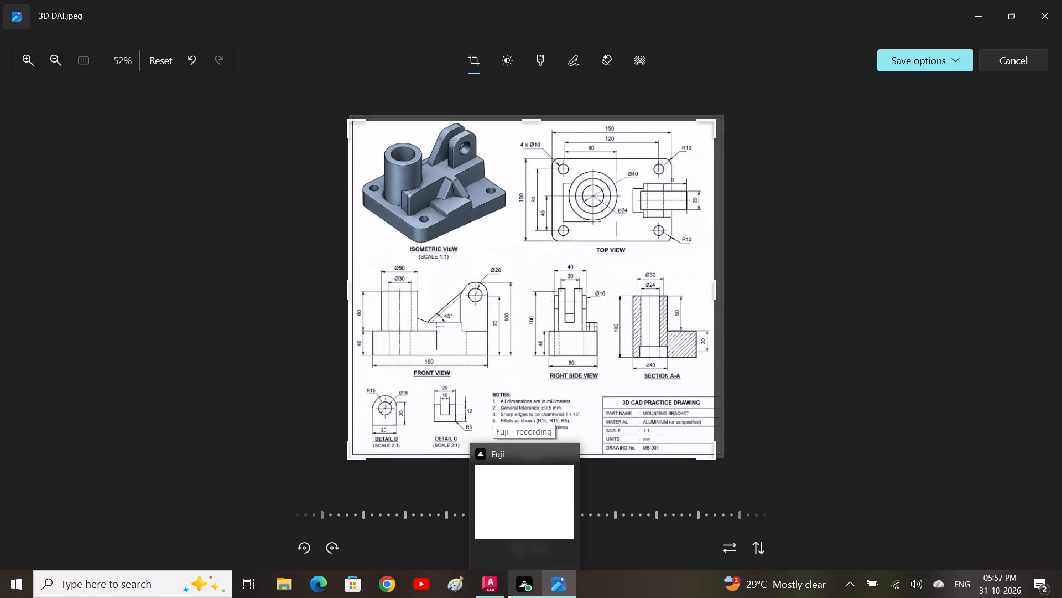
left_click(481, 584)
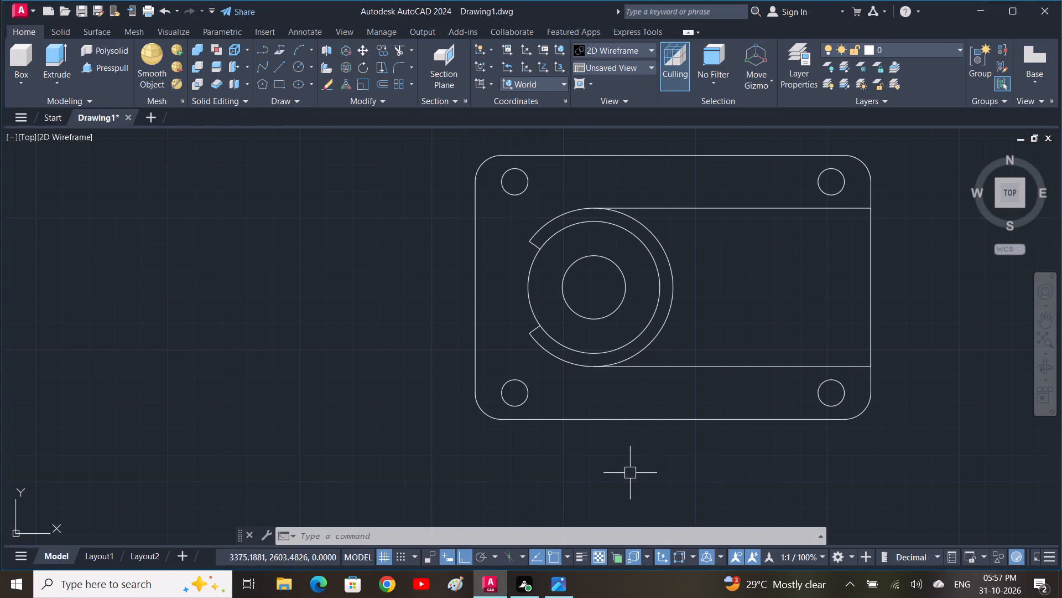
In a tilted view, press-pull the area between the boss arc and the plate's right edge, and the C-shaped boss ring, 60 mm each.
middle_click_drag(630, 472, 648, 416, "shift")
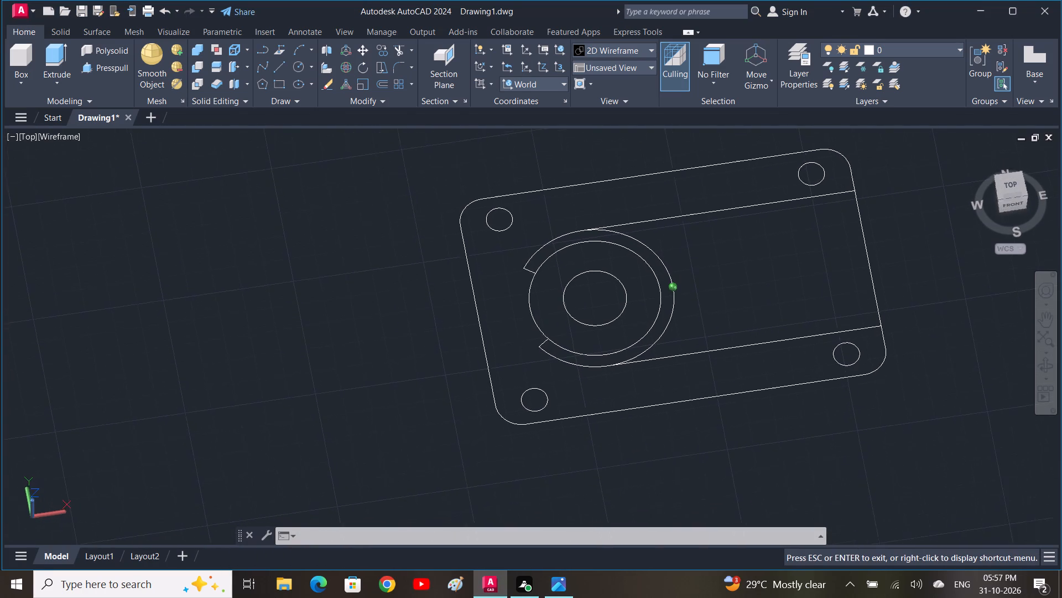
middle_click_drag(648, 416, 649, 412, "shift")
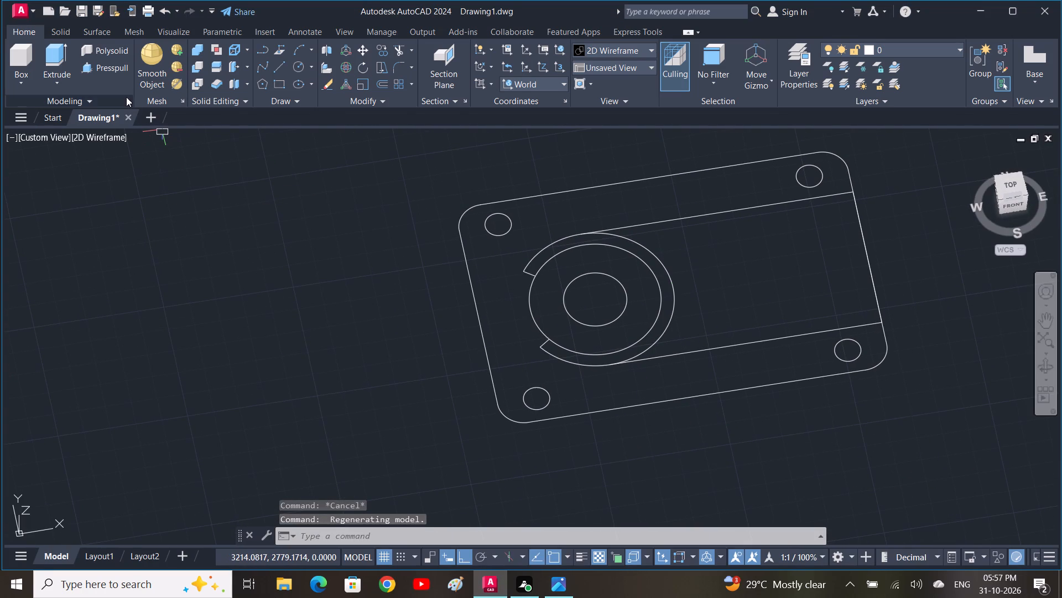
left_click(117, 70)
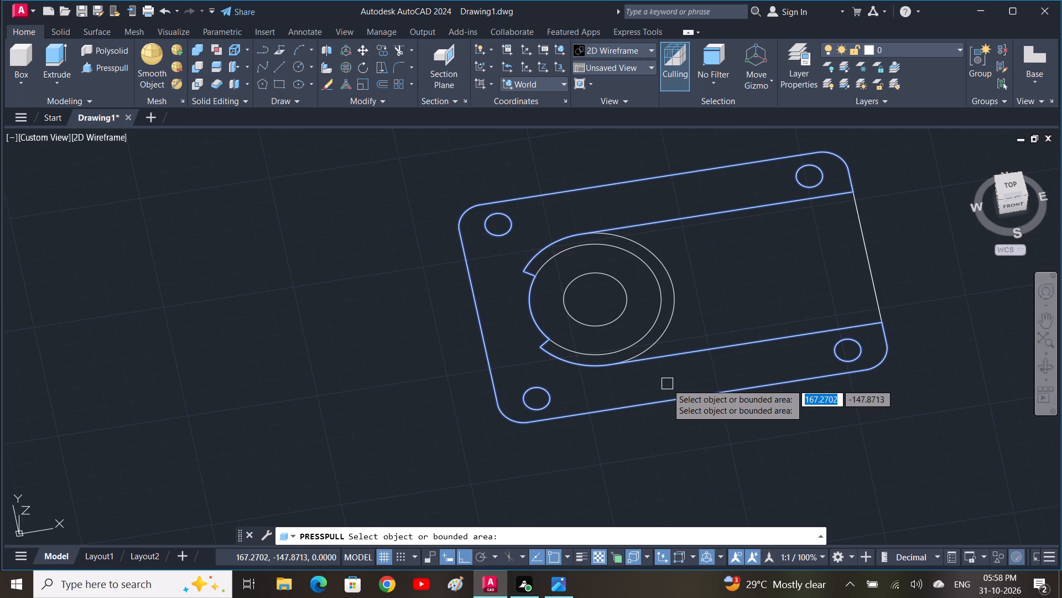
key("Escape")
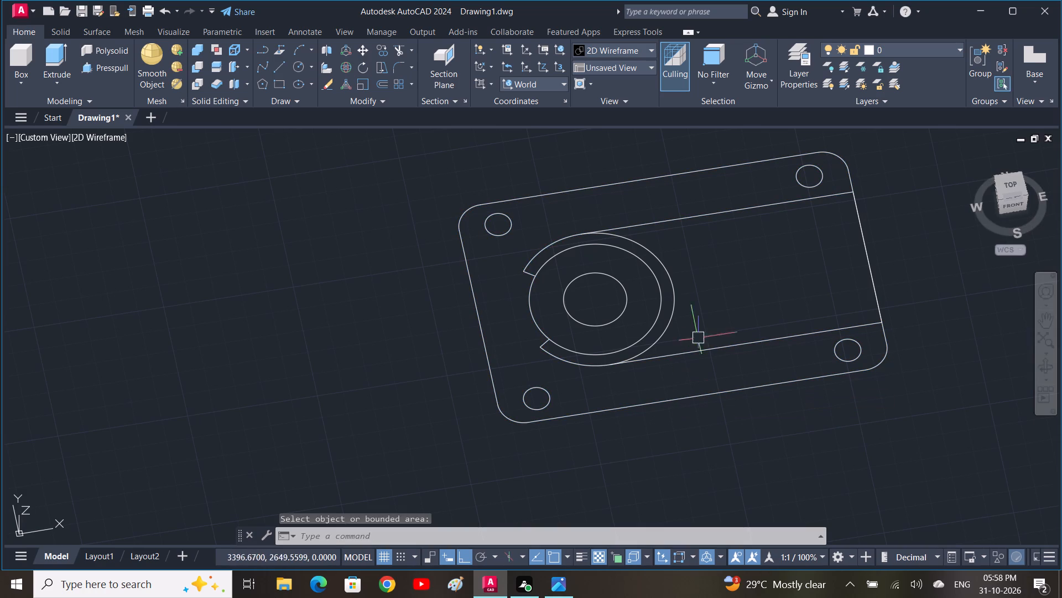
key("space")
left_click(713, 316)
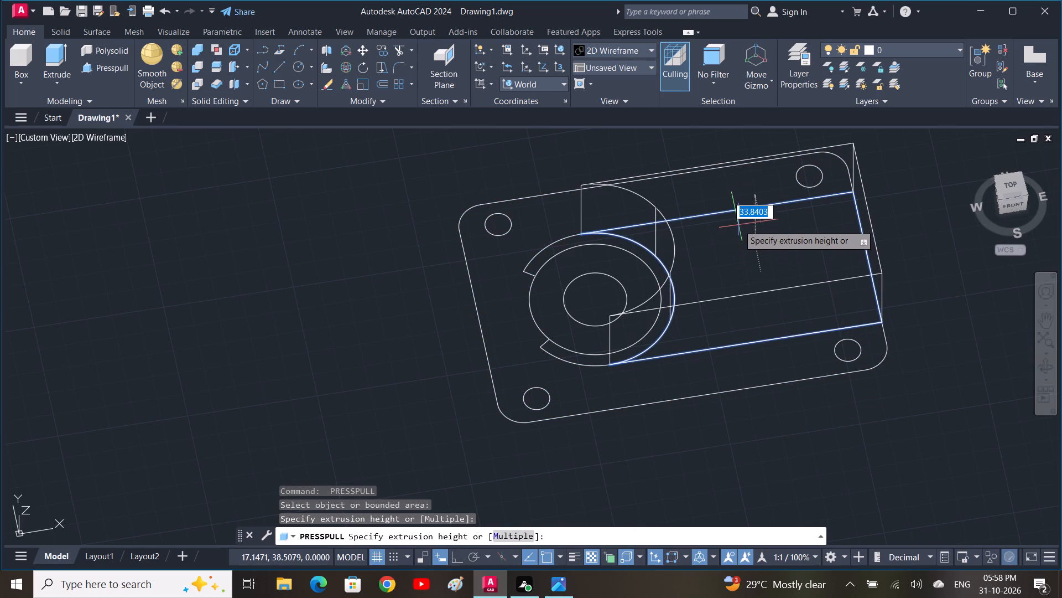
key("6")
key("0")
key("space")
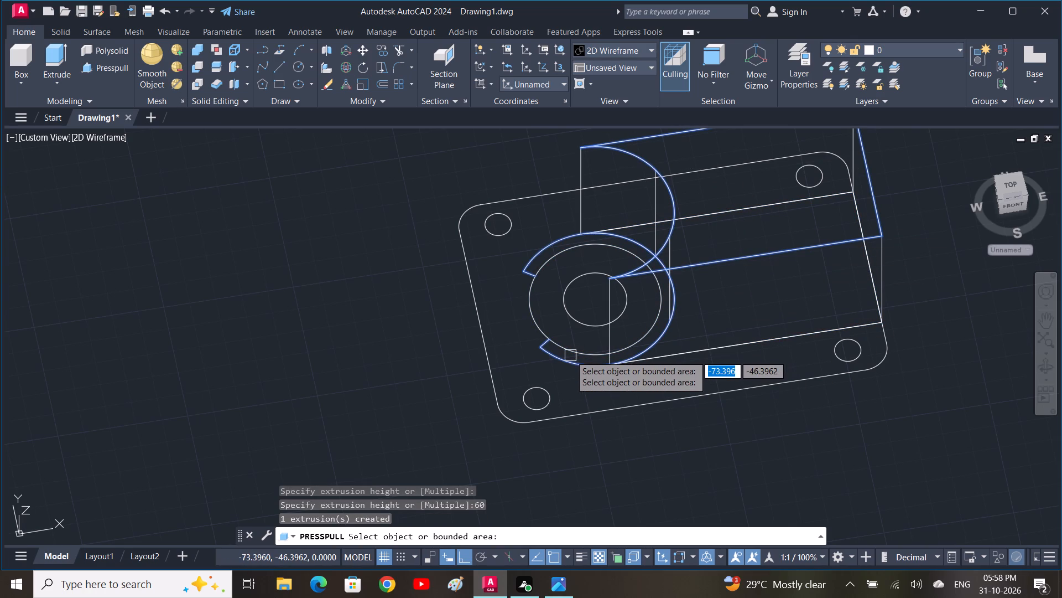
left_click(570, 355)
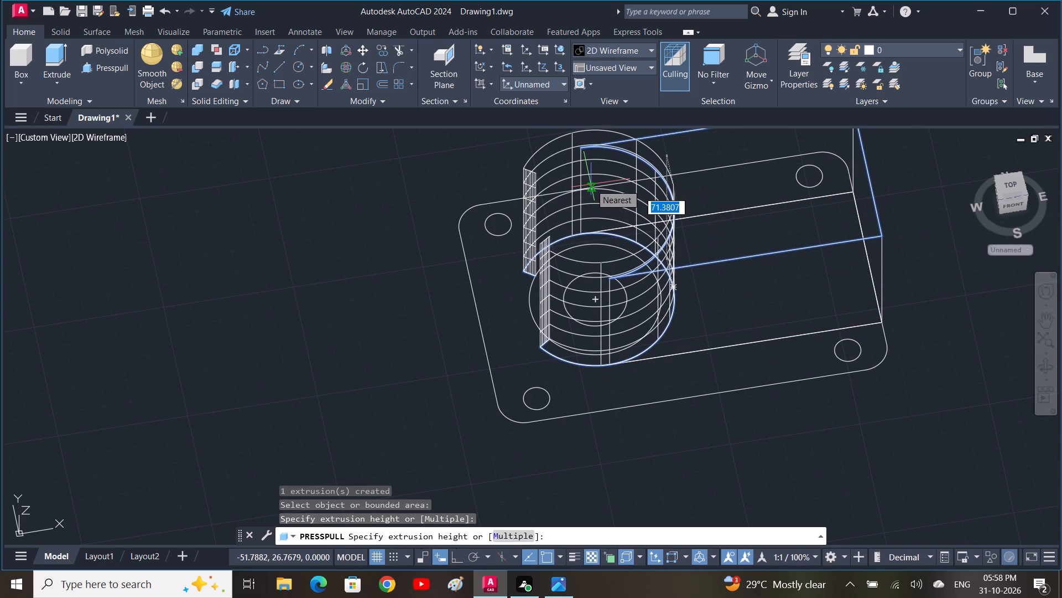
type("60")
key("space")
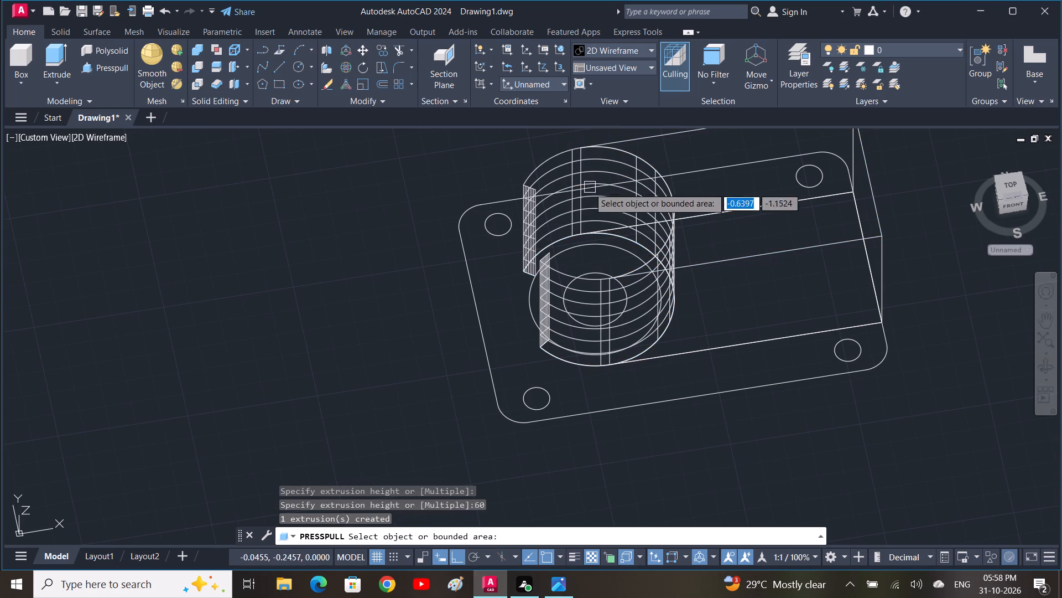
Press-pull the surrounding base plate area, with its four corner holes left open, to a height of 40 mm.
left_click(597, 400)
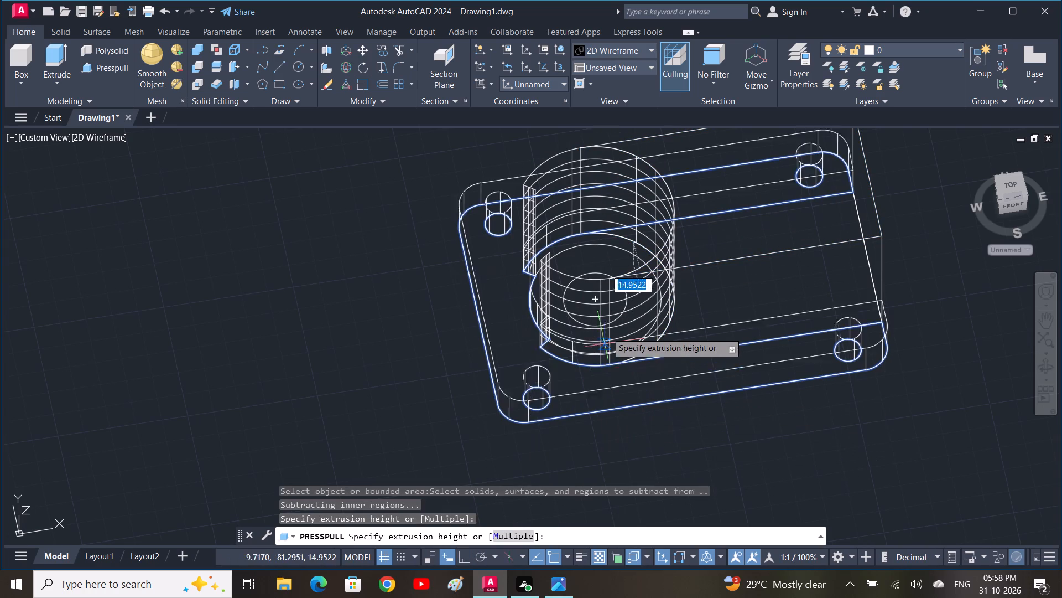
type("40")
key("space")
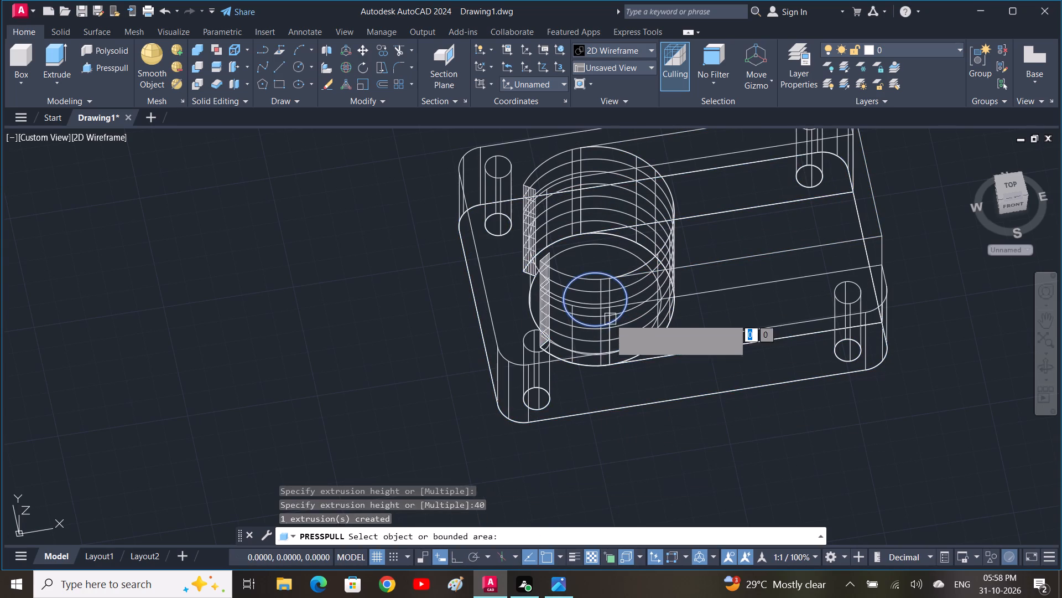
key("space")
Set the visual style to Shades of Gray.
left_click(640, 43)
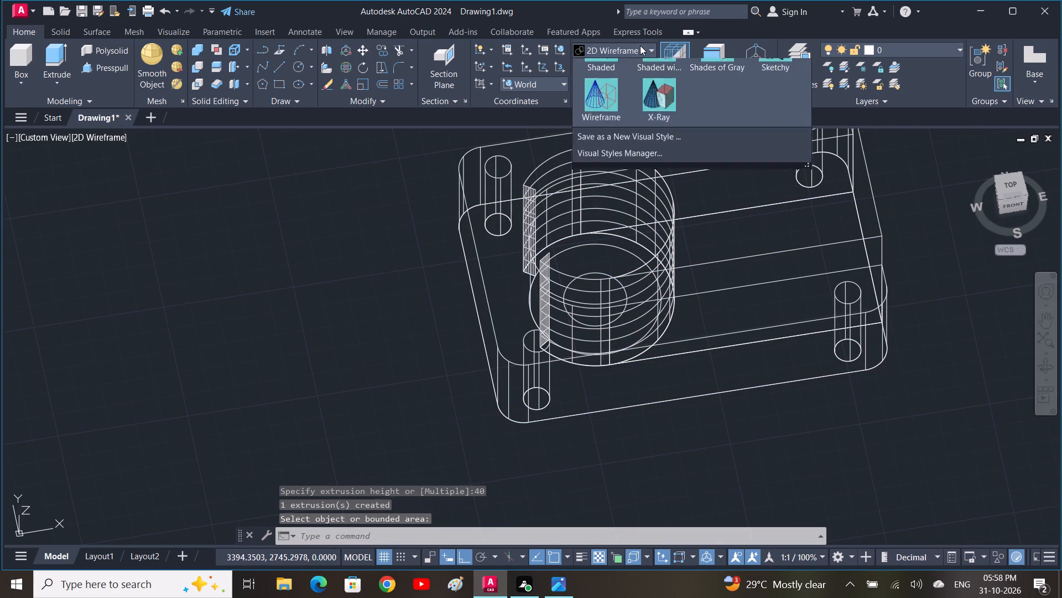
left_click(736, 122)
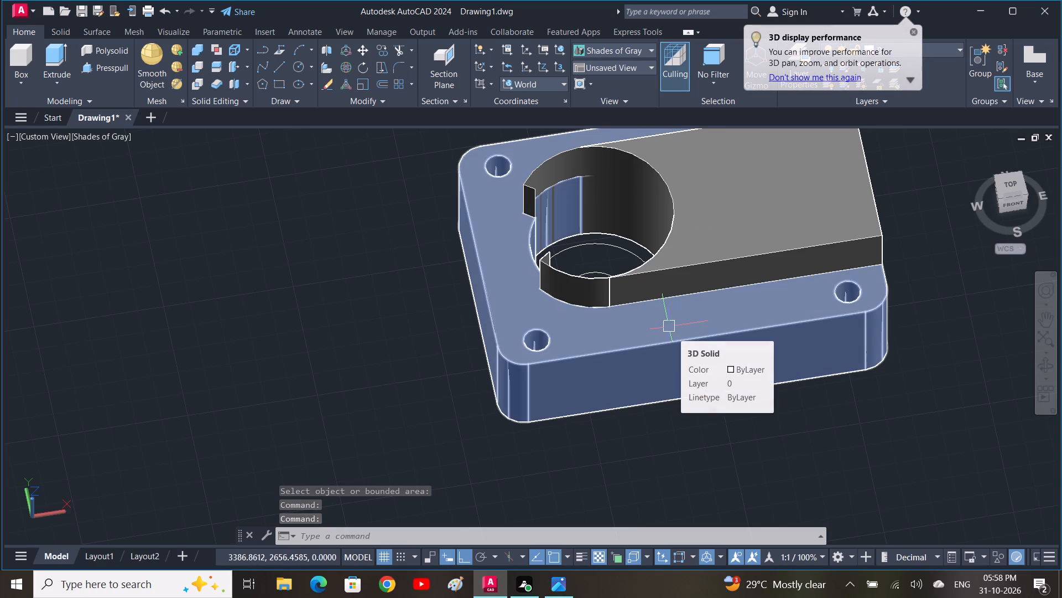
Press-pull the narrow C-shaped ring area between the boss arc and the larger inner circle to a height of 60 mm.
middle_click_drag(669, 326, 631, 383, "shift")
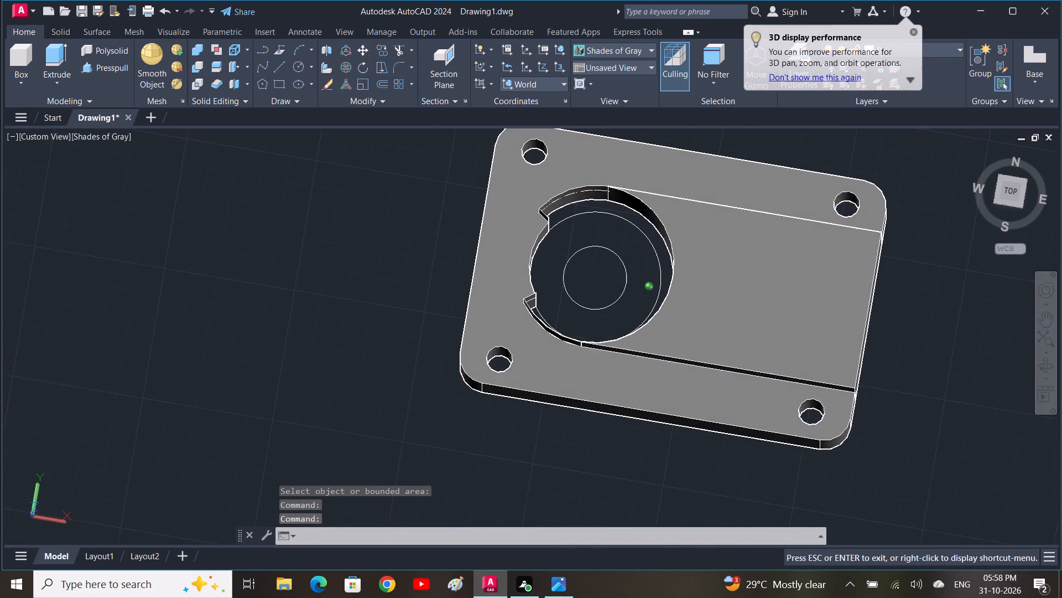
middle_click_drag(631, 383, 633, 380, "shift")
key("Escape")
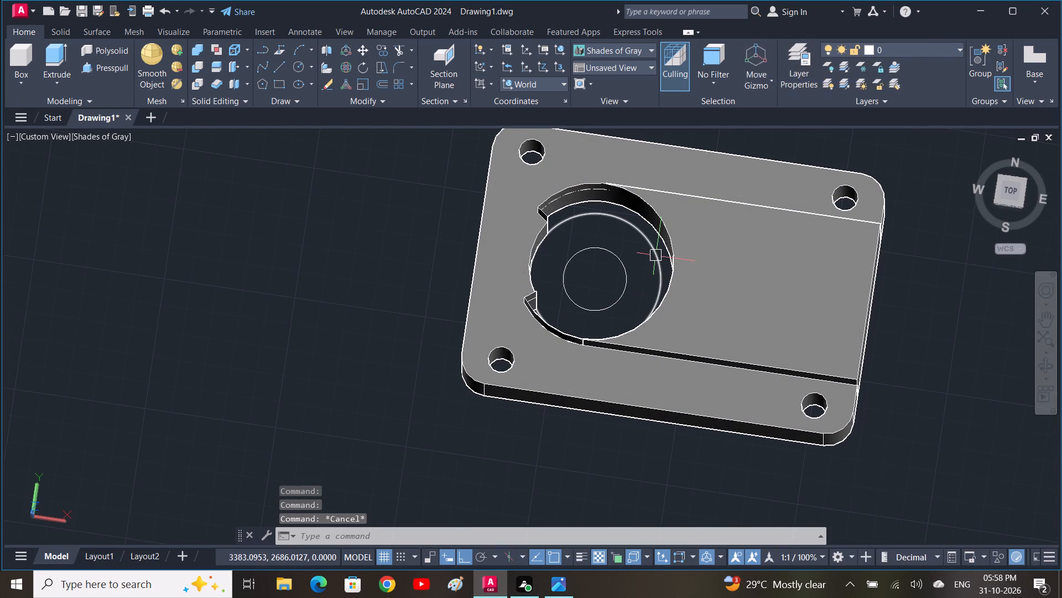
key("space")
key("Escape")
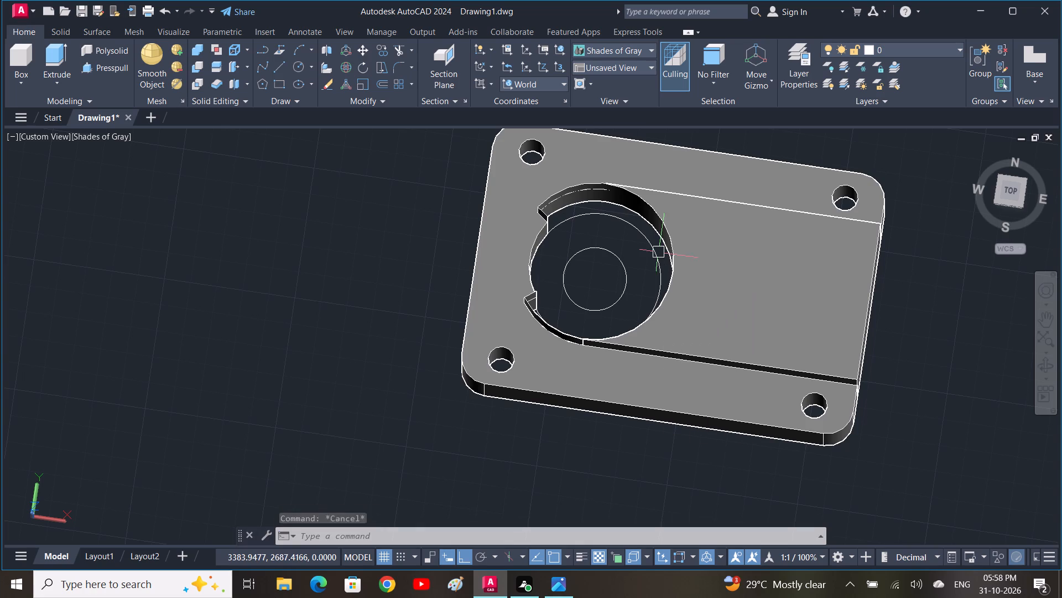
key("Escape")
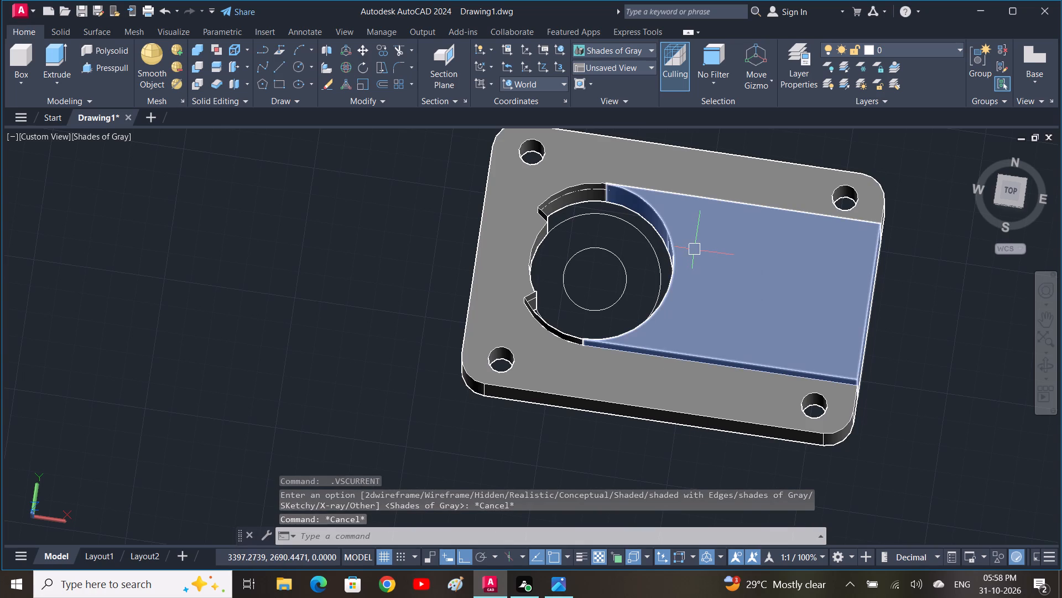
key("p")
key("r")
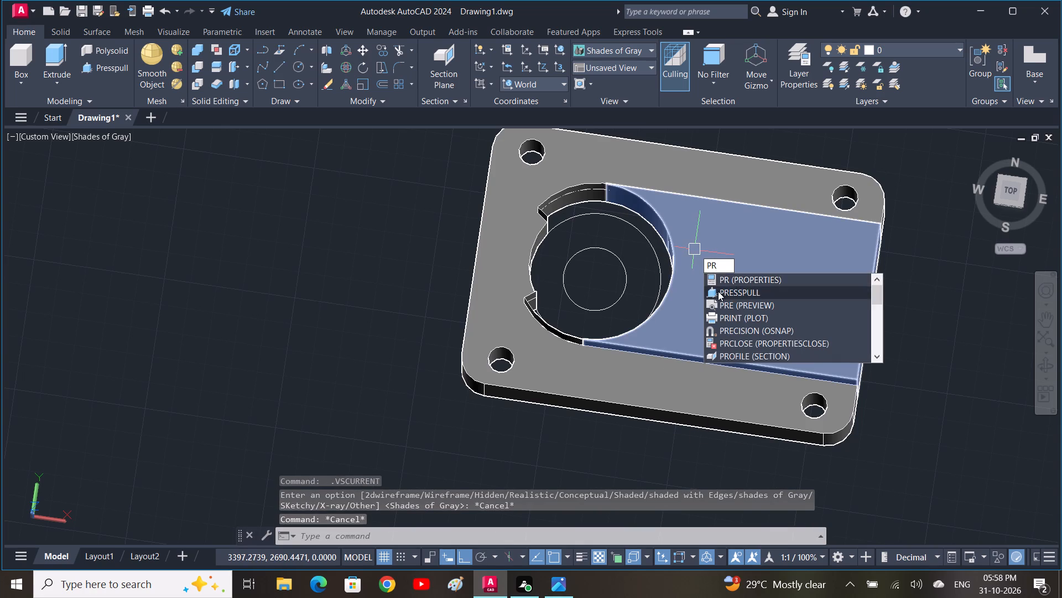
left_click(718, 291)
left_click(642, 272)
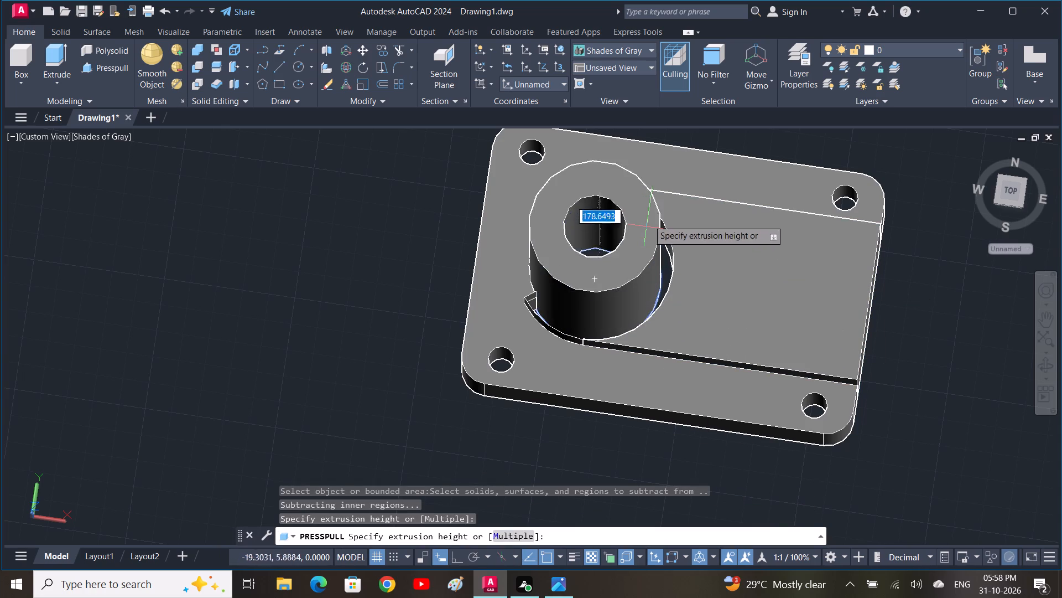
key("Escape")
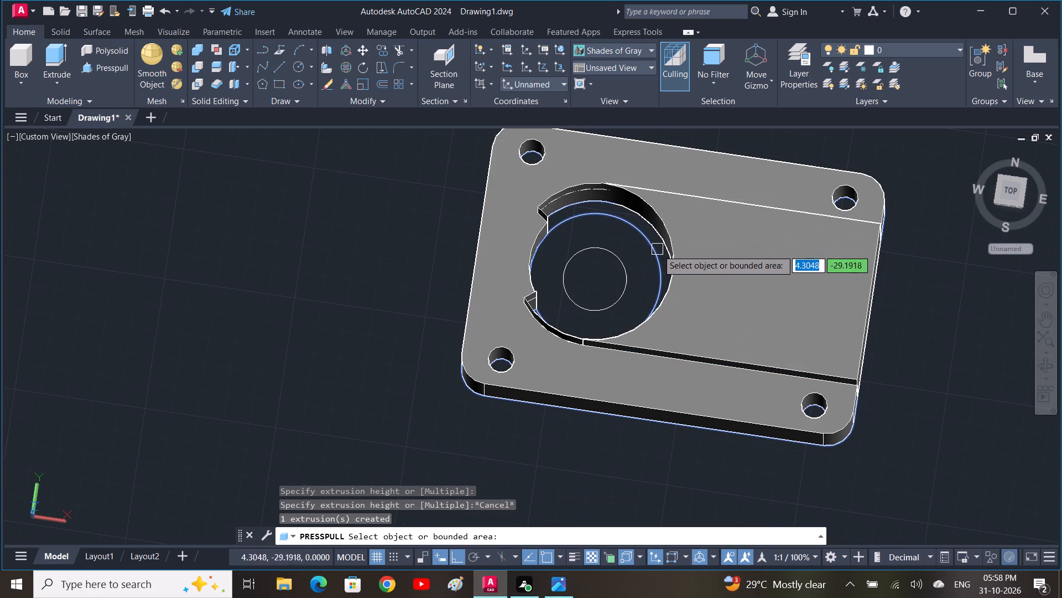
left_click(667, 255)
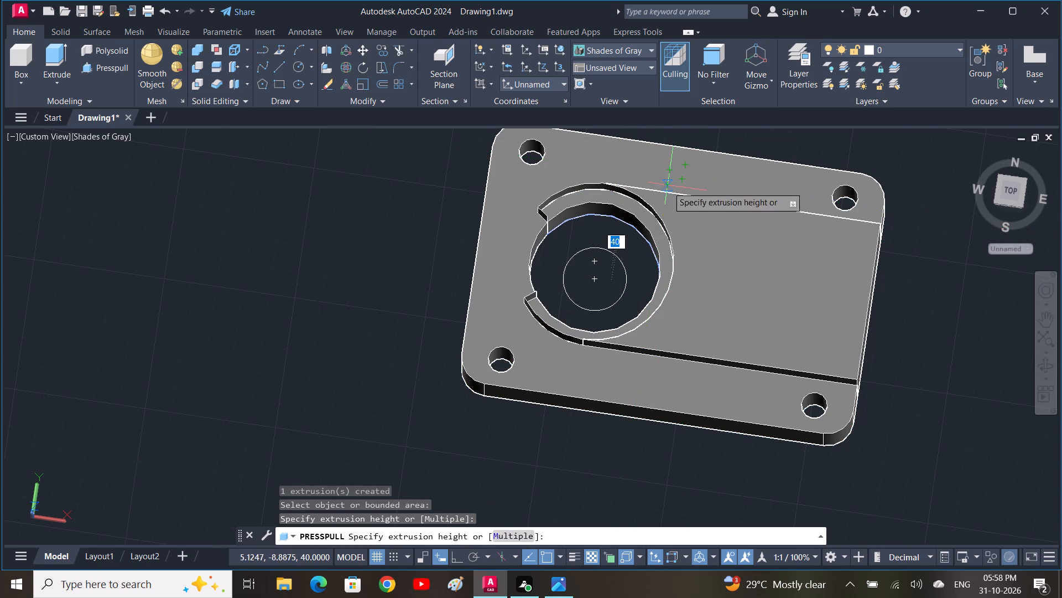
middle_click_drag(668, 187, 694, 118, "shift")
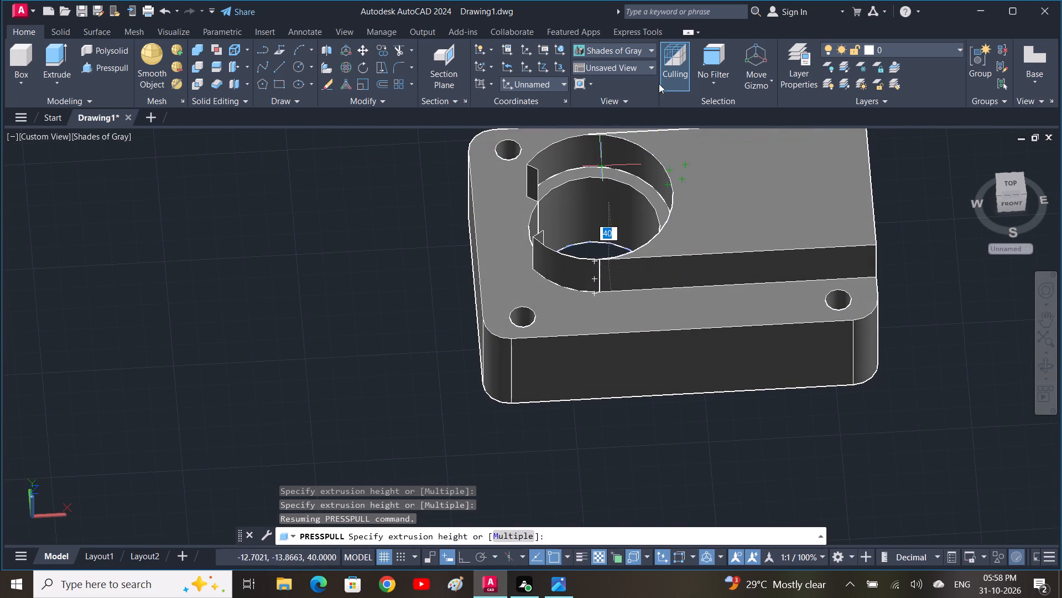
middle_click_drag(670, 217, 637, 381)
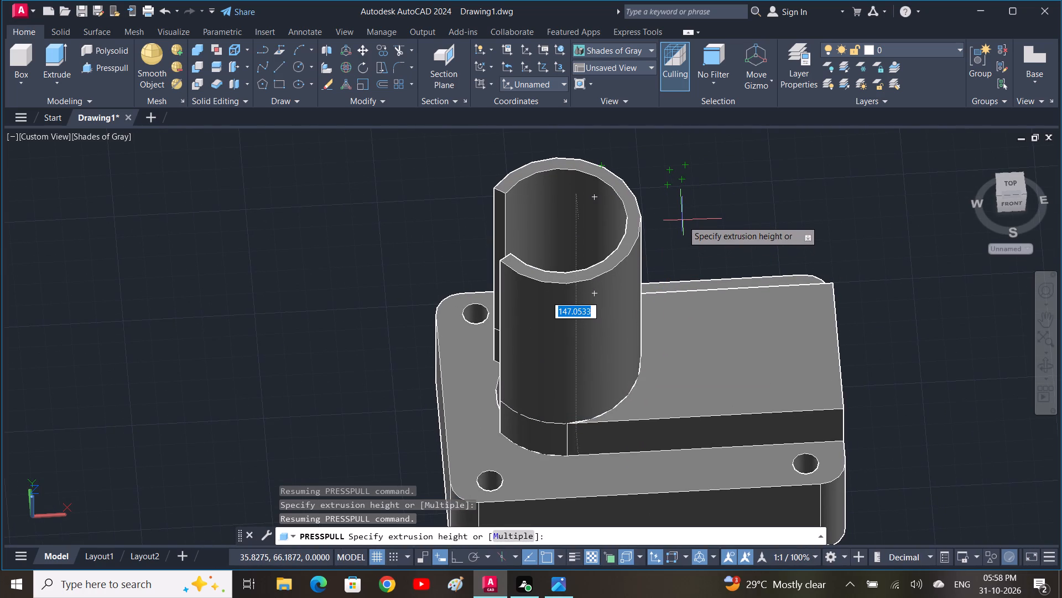
key("6")
type("0")
key("space")
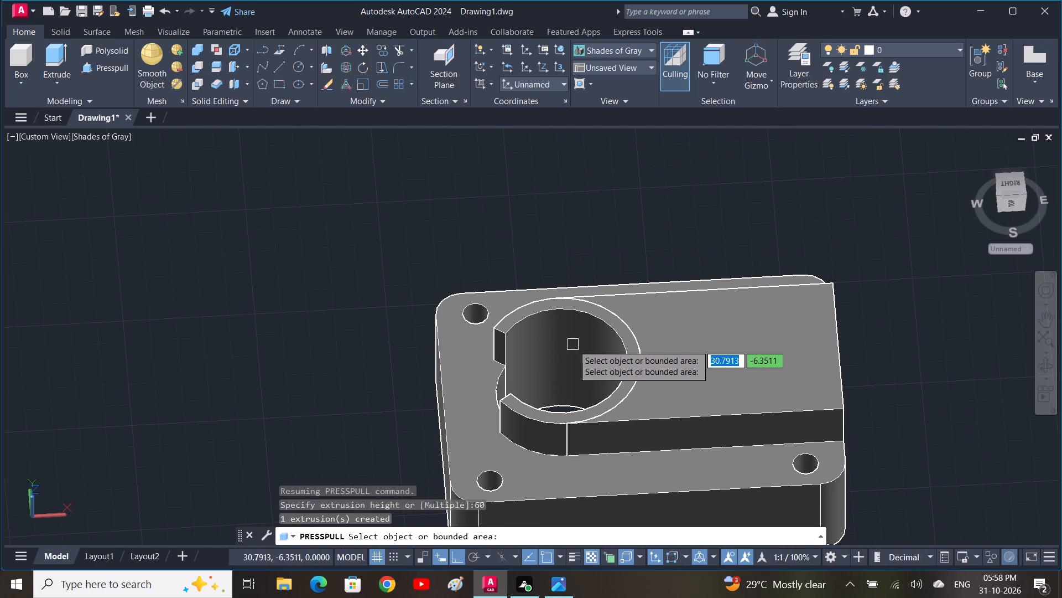
Press-pull the ring area between the two concentric circles 100 mm to form the hollow cylinder, leaving the centre hole open.
middle_click_drag(574, 345, 557, 410, "shift")
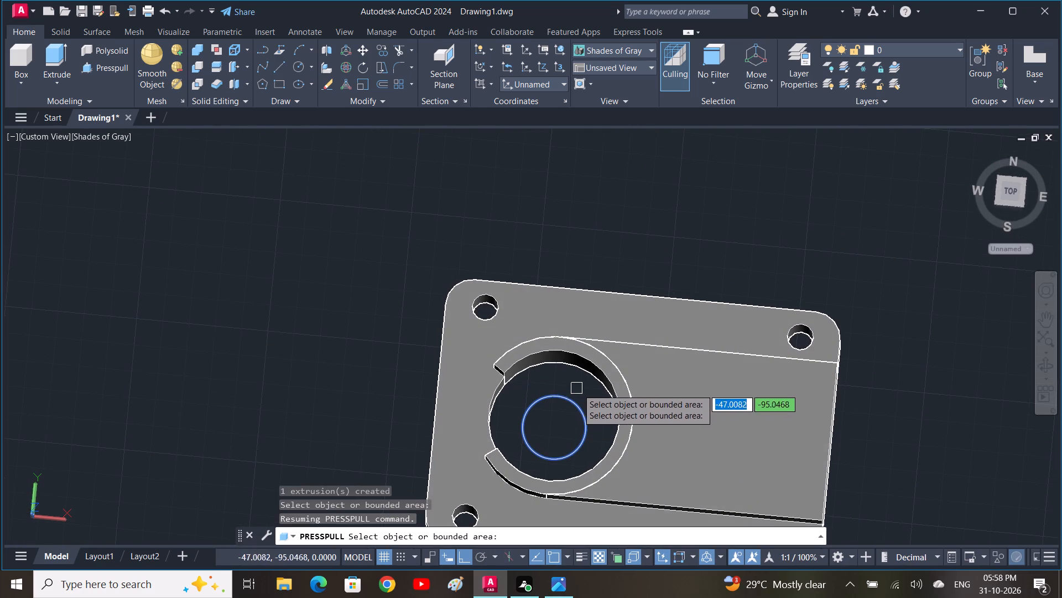
left_click(587, 383)
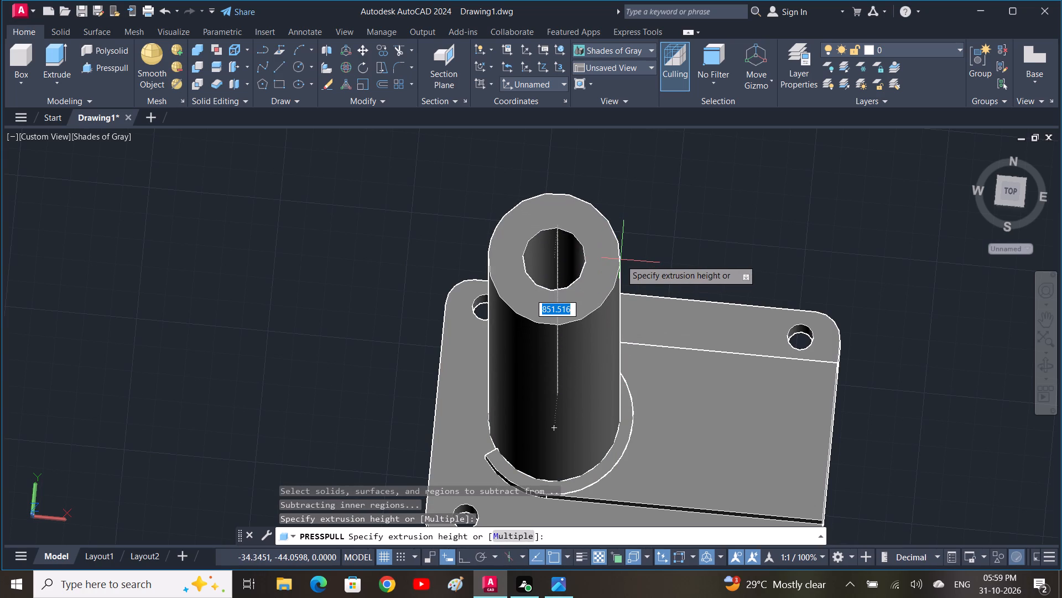
key("1")
type("00")
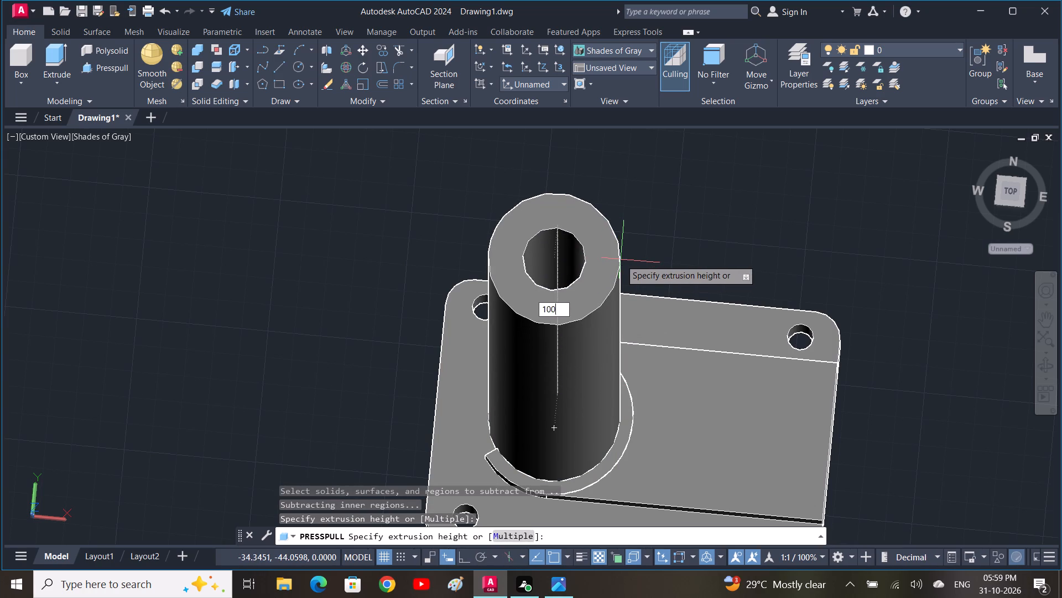
key("space")
middle_click_drag(584, 372, 632, 305, "shift")
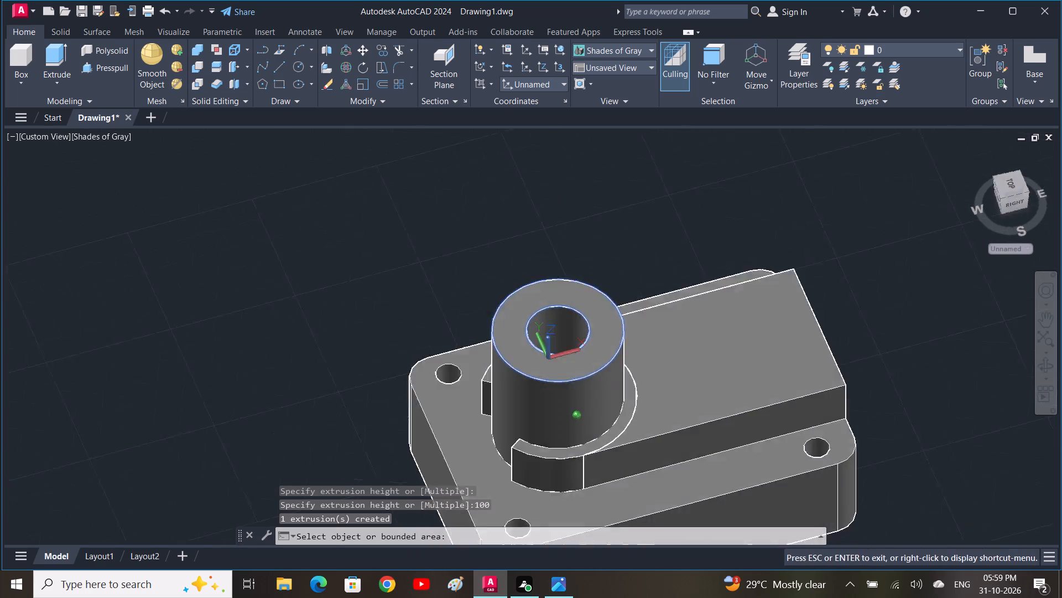
middle_click_drag(632, 305, 613, 248, "shift")
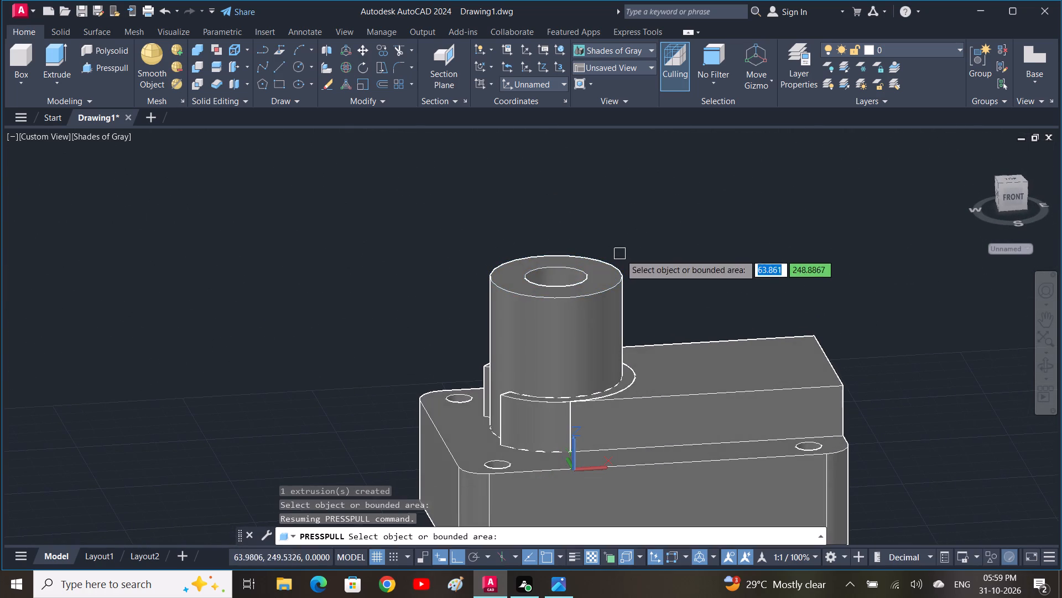
key("Escape")
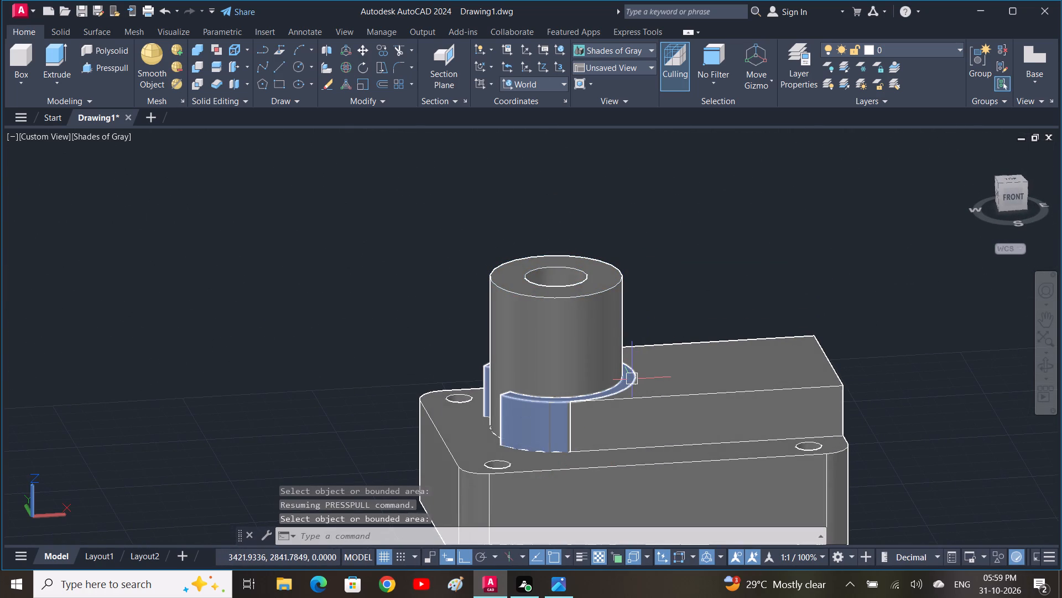
key("Escape")
key("Escape")
scroll(623, 408, "down", 1)
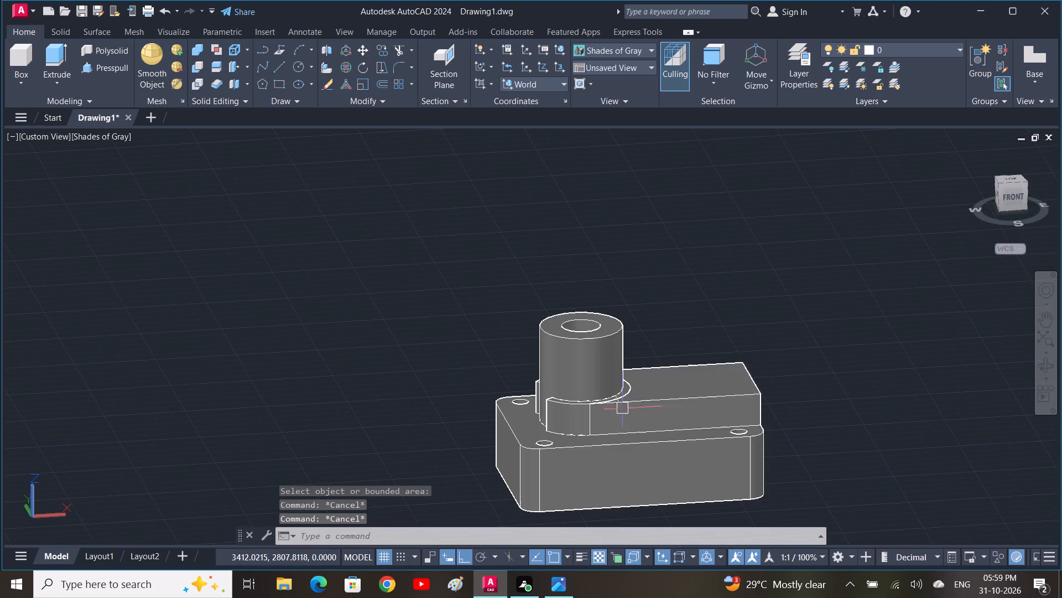
middle_click_drag(625, 425, 595, 305)
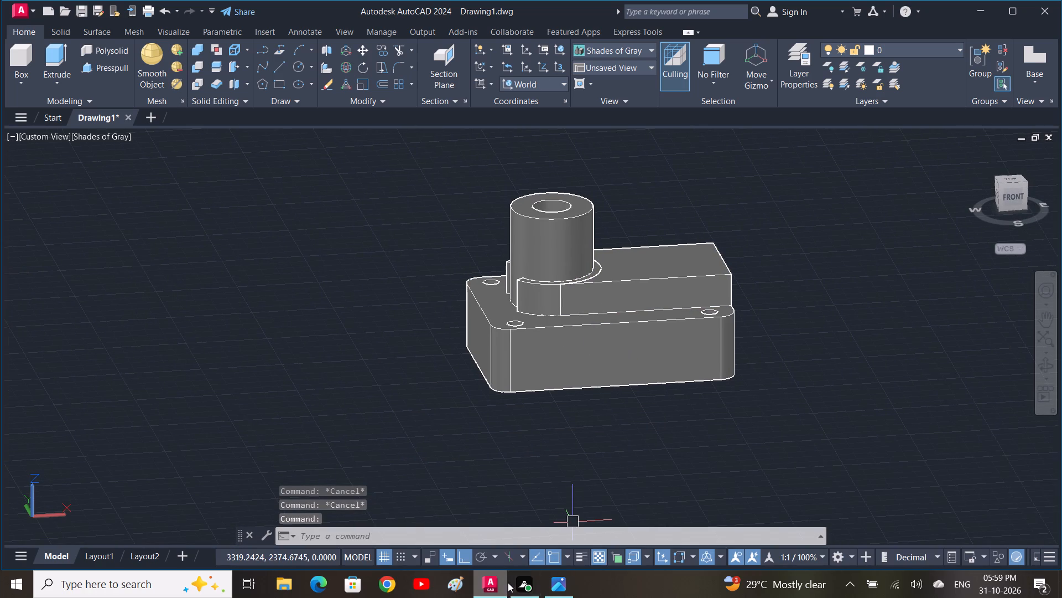
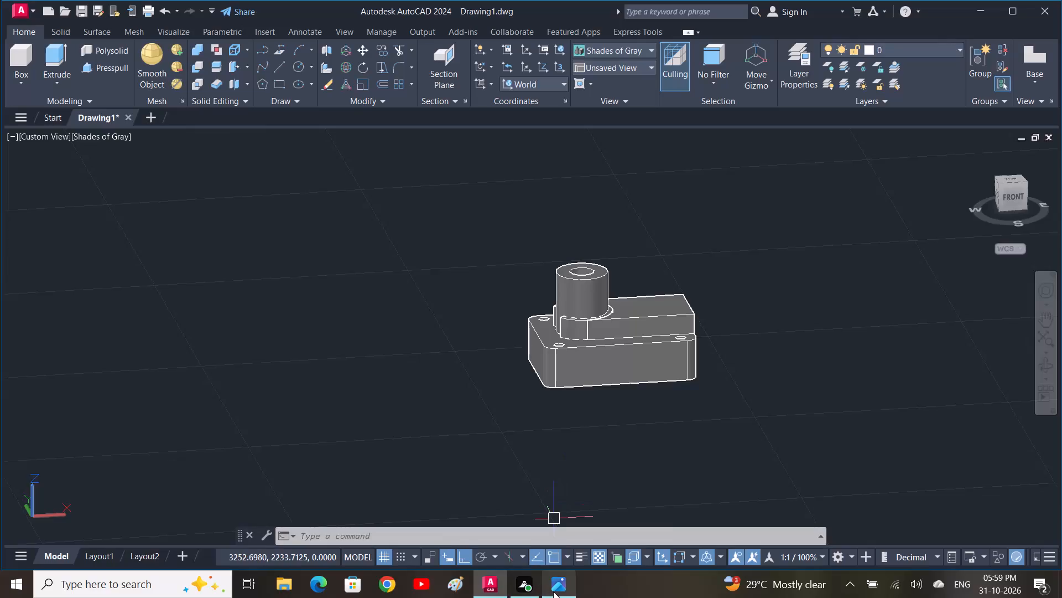
Consult the 3D DAI reference drawing and set the model to the Front view.
left_click(553, 591)
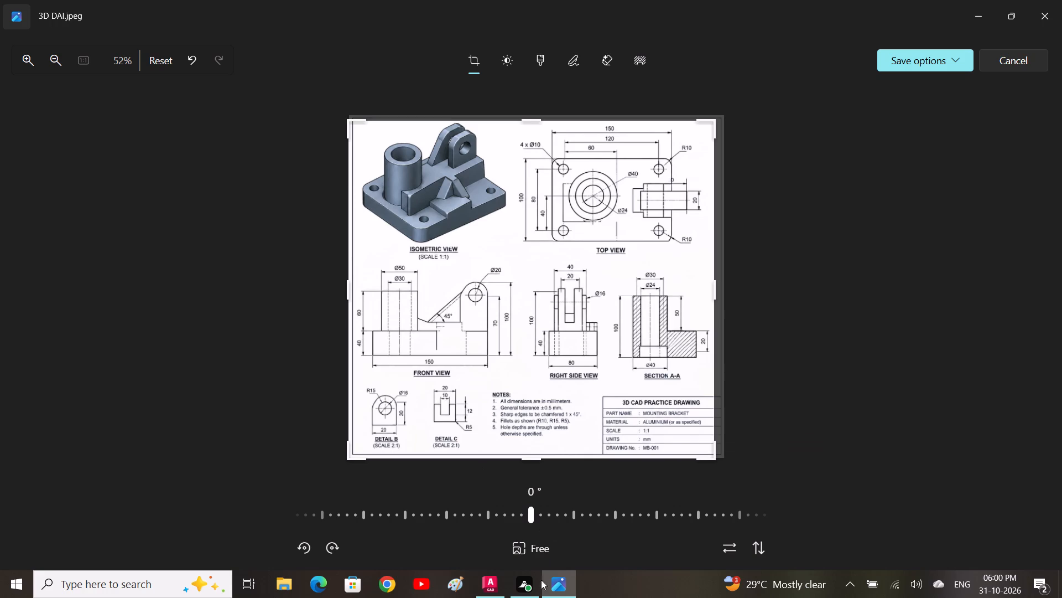
left_click(486, 591)
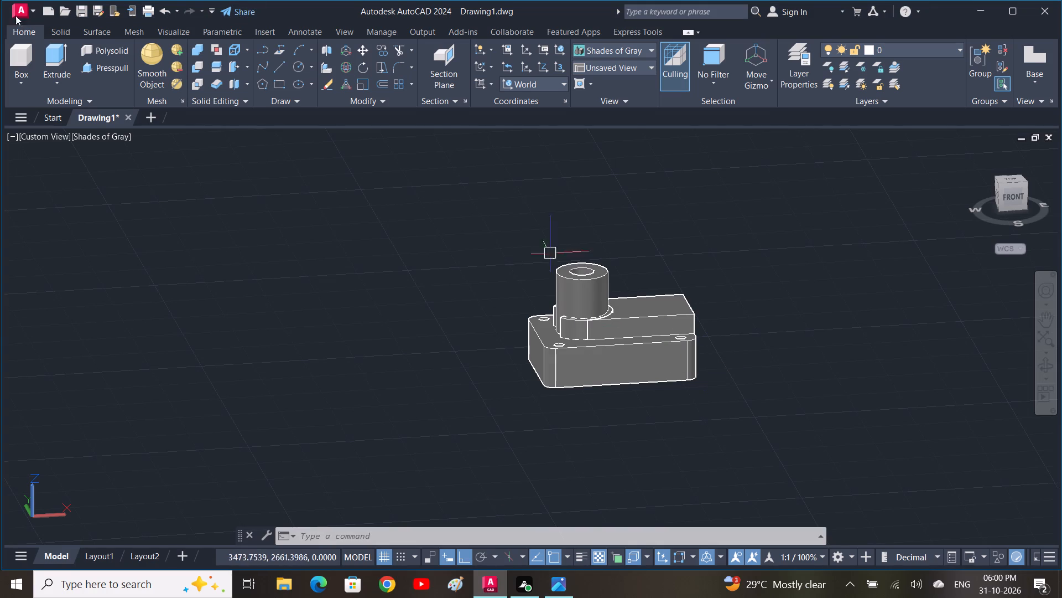
left_click(35, 131)
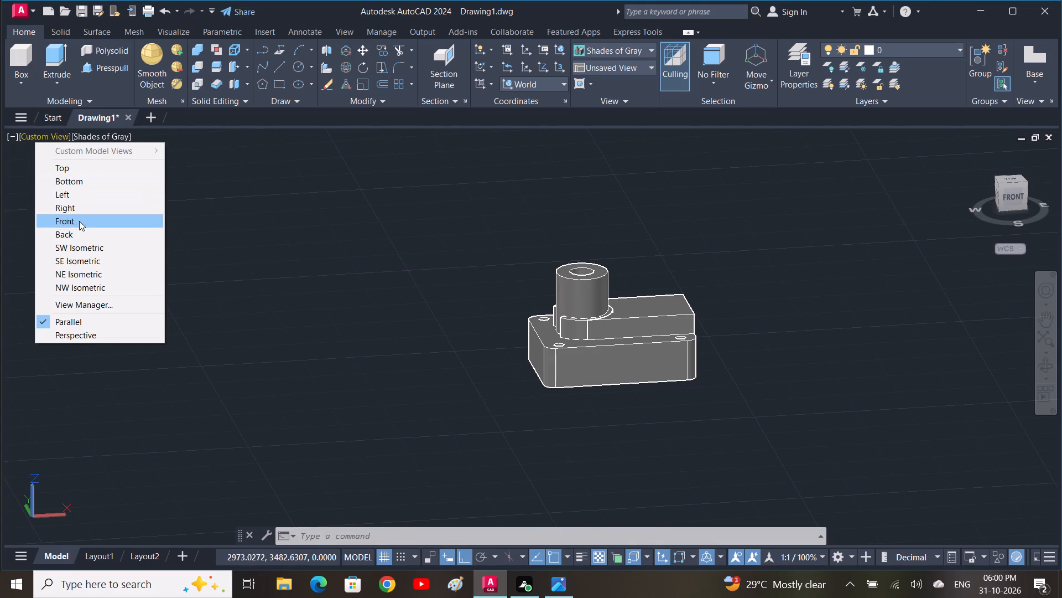
left_click(82, 221)
scroll(367, 321, "down", 2)
middle_click_drag(566, 353, 503, 353)
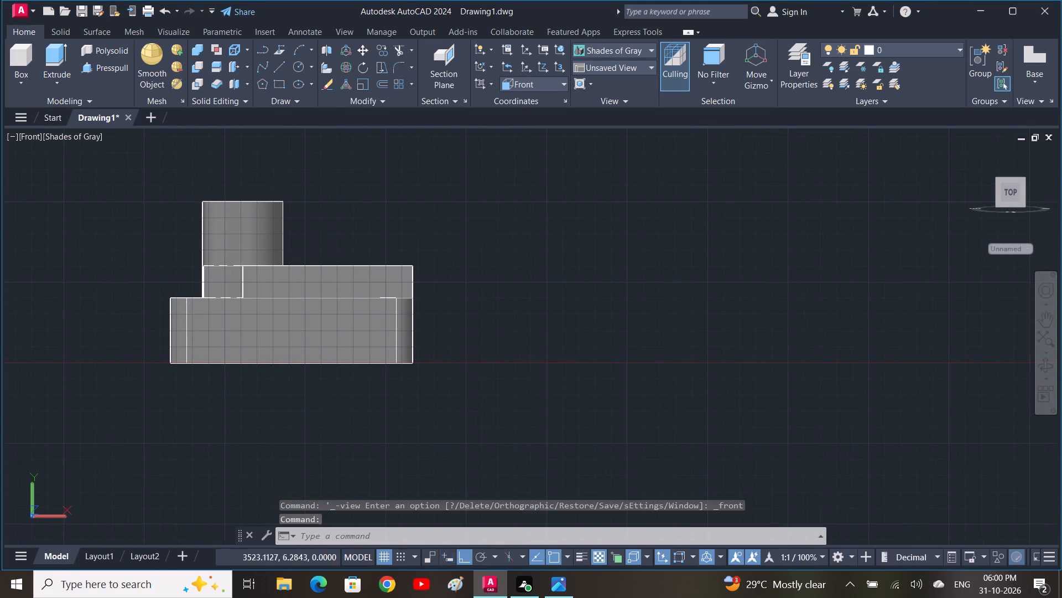
Draw a circle of radius 15 mm in the empty space to the right of the bracket.
type("c")
key("space")
left_click(568, 242)
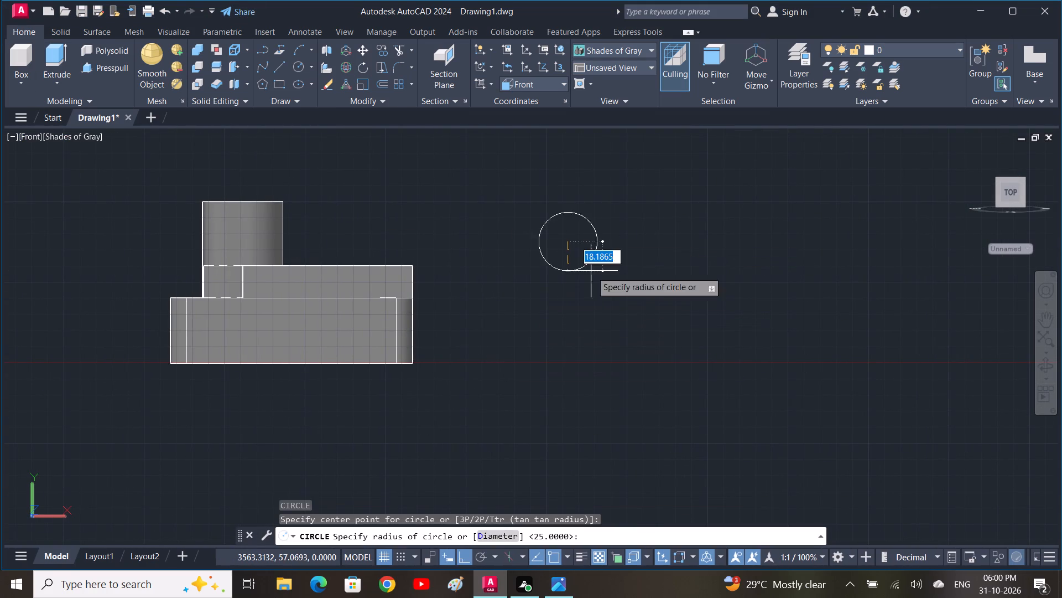
type("15")
key("space")
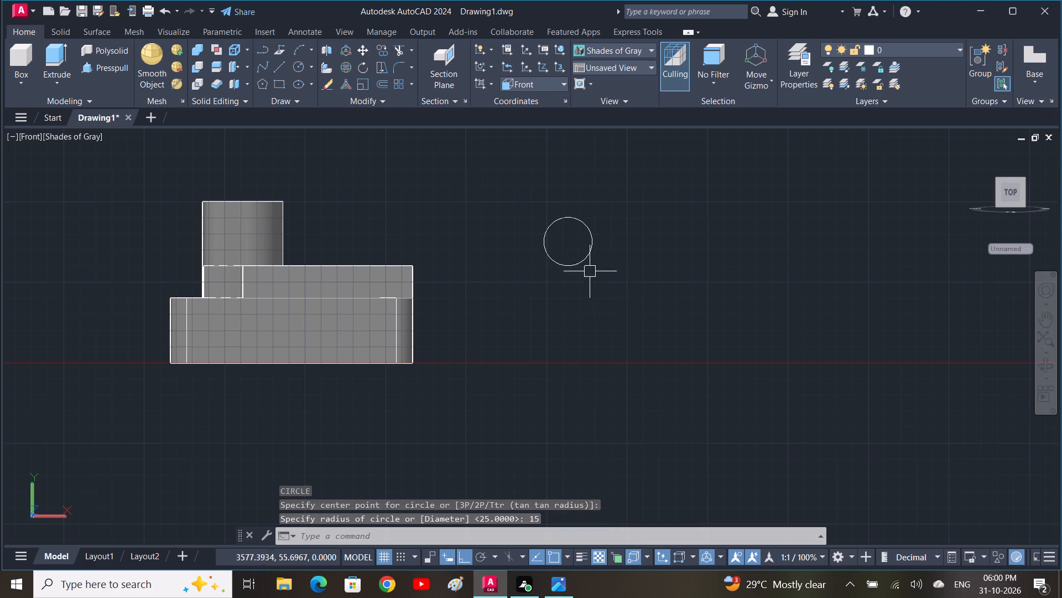
Draw a concentric circle of diameter 16 mm inside the 15 mm radius circle.
type("c")
key("space")
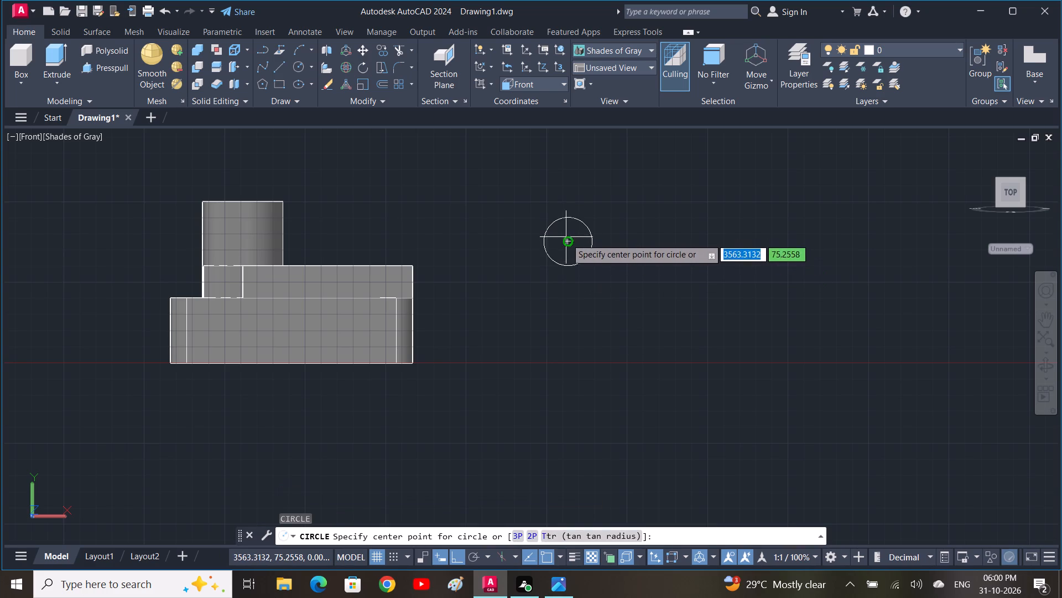
left_click(568, 243)
type("d")
key("space")
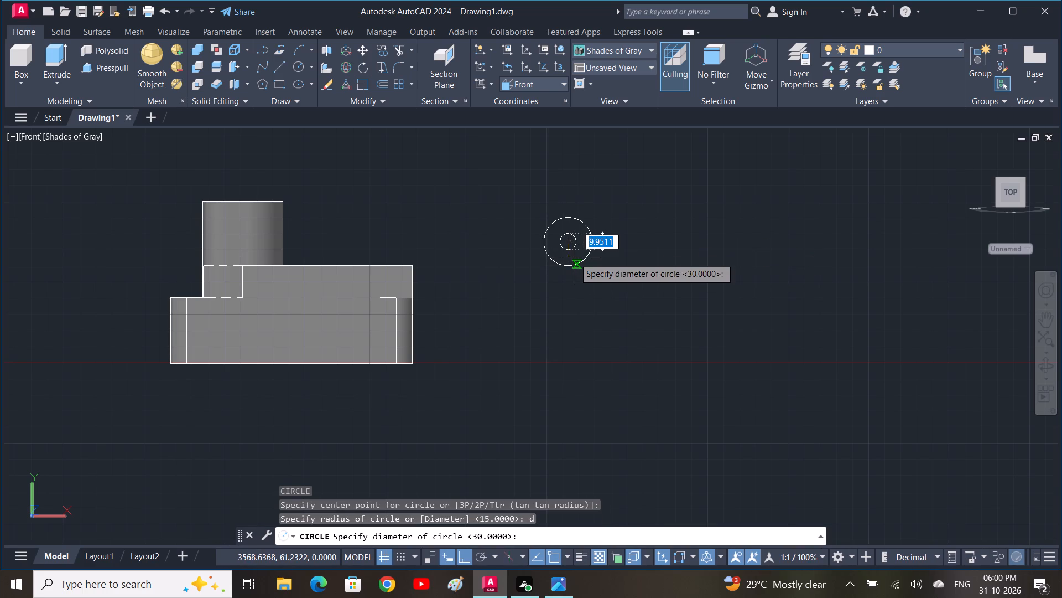
key("1")
type("6")
key("space")
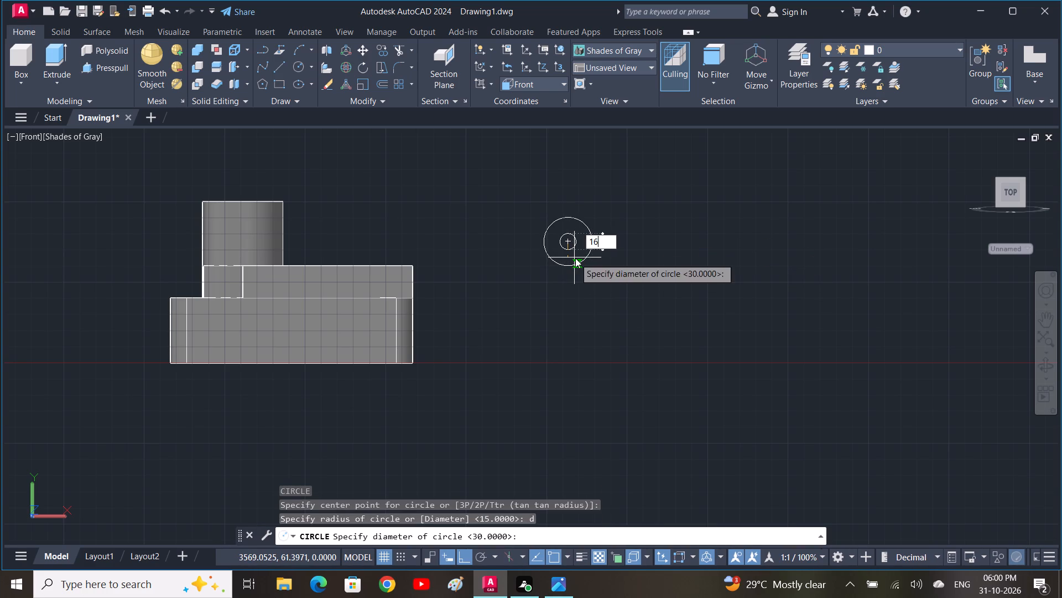
Draw a 30 mm line down from the outer circle's right quadrant, continued by a 20 mm line to the left.
scroll(575, 258, "up", 1)
type("l")
key("space")
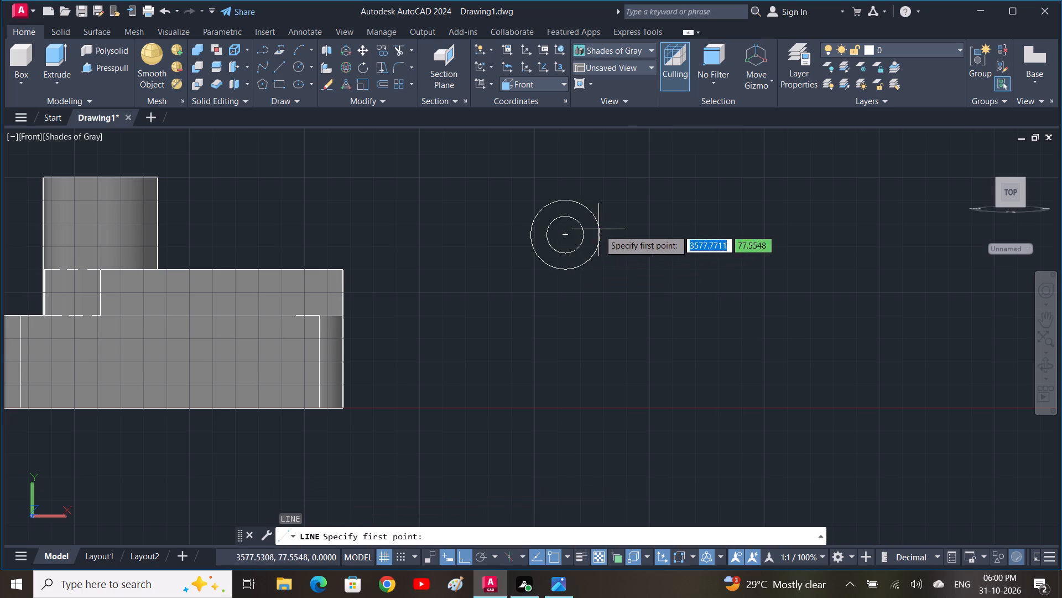
left_click(602, 233)
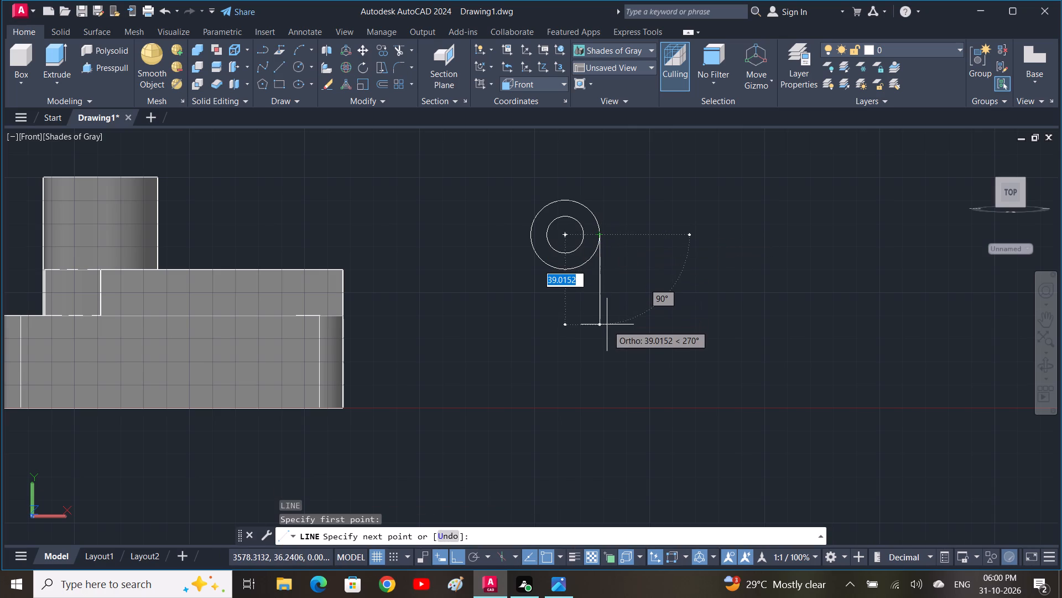
type("30")
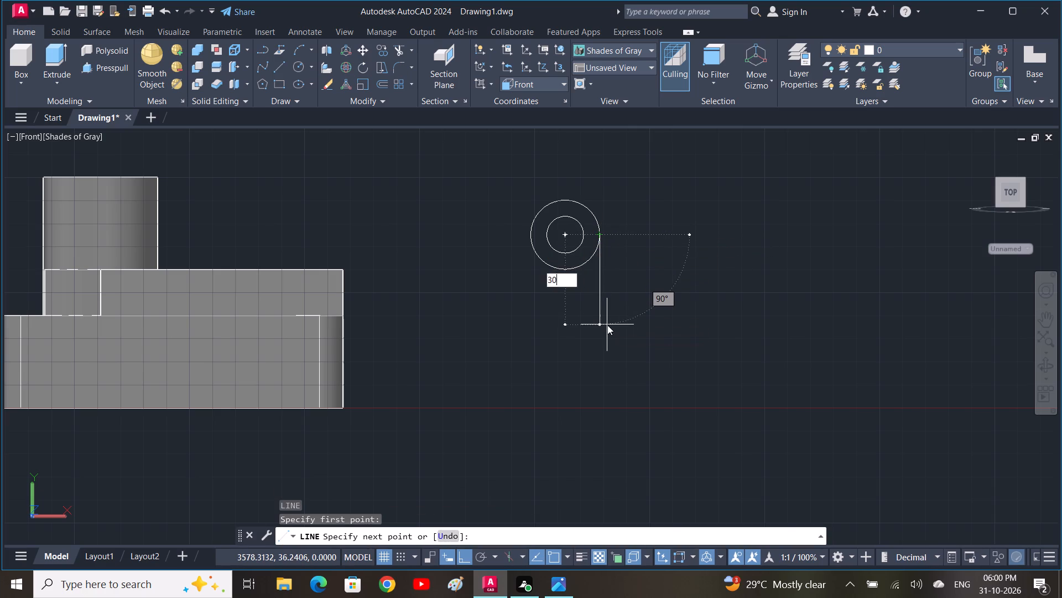
key("space")
key("2")
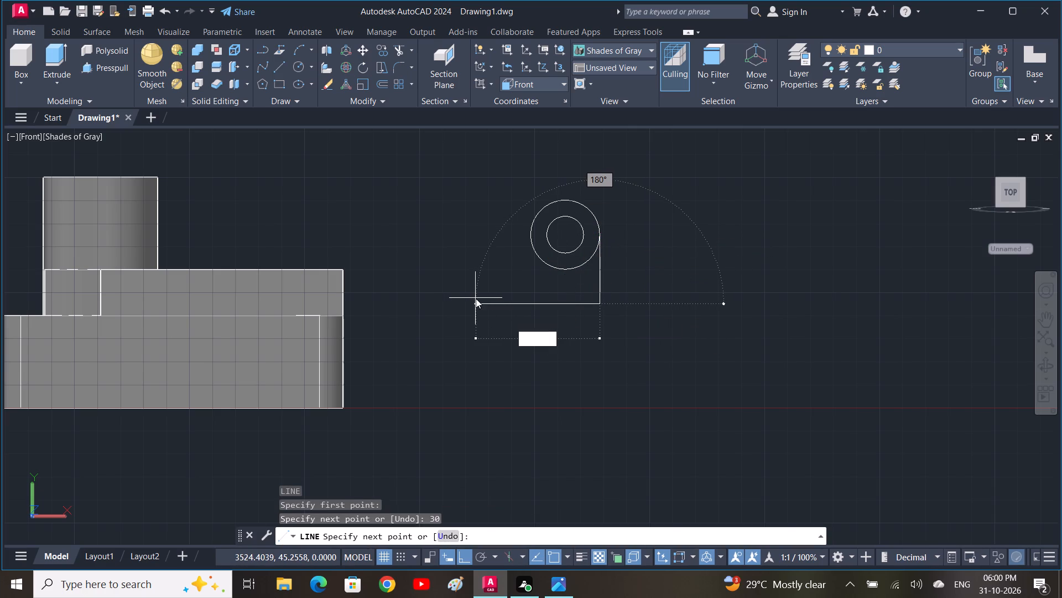
type("0")
key("space")
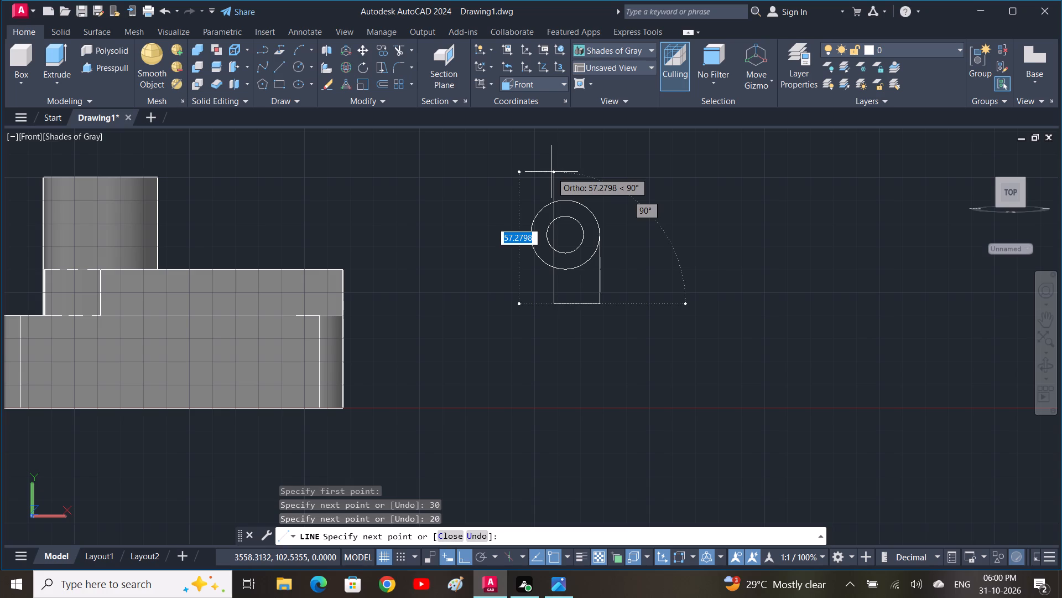
key("Escape")
Continue the base line leftward past the outer circle, draw a vertical line from its left quadrant down to that line, and regenerate the drawing.
type("l")
key("space")
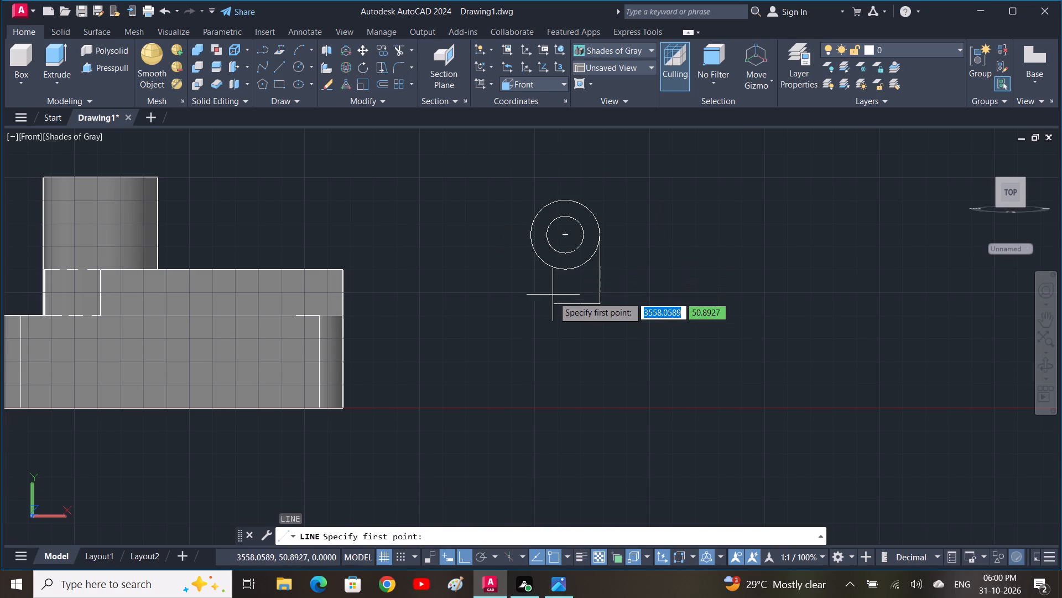
left_click(553, 303)
left_click(489, 300)
key("space")
key("space")
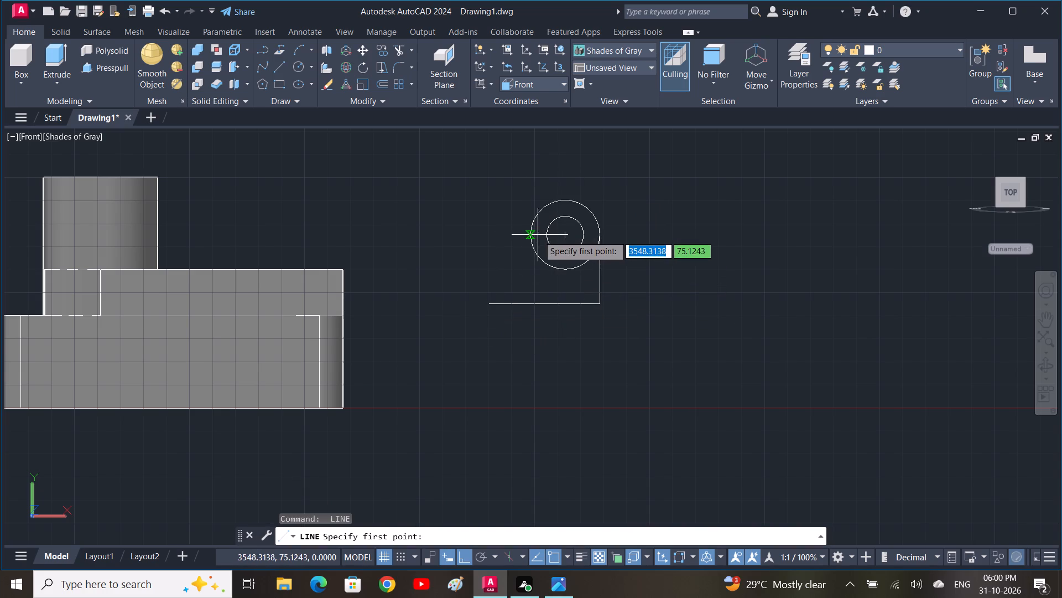
left_click(532, 235)
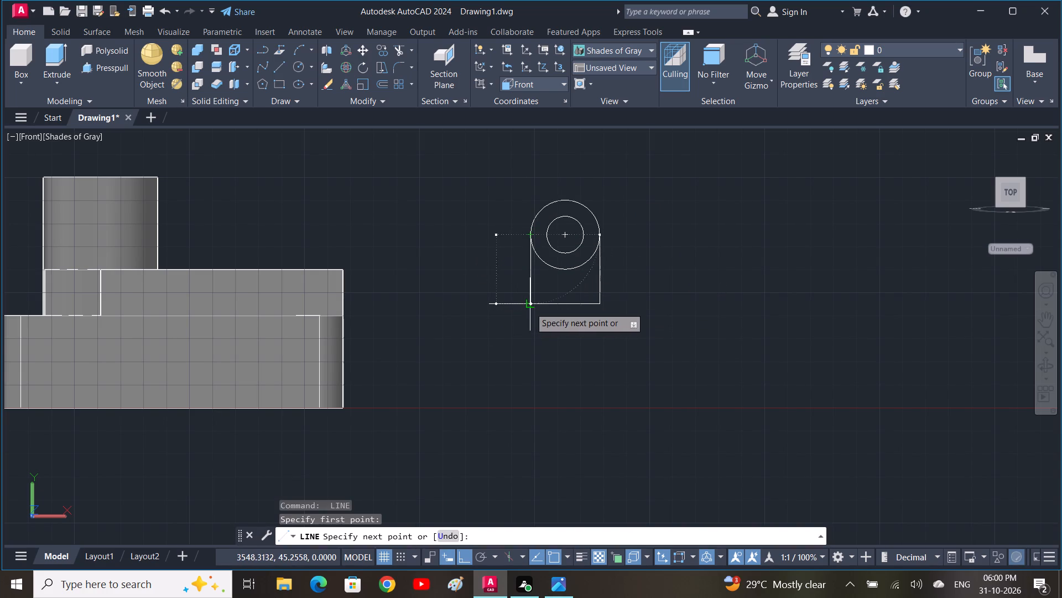
left_click(530, 307)
key("space")
type("re")
key("space")
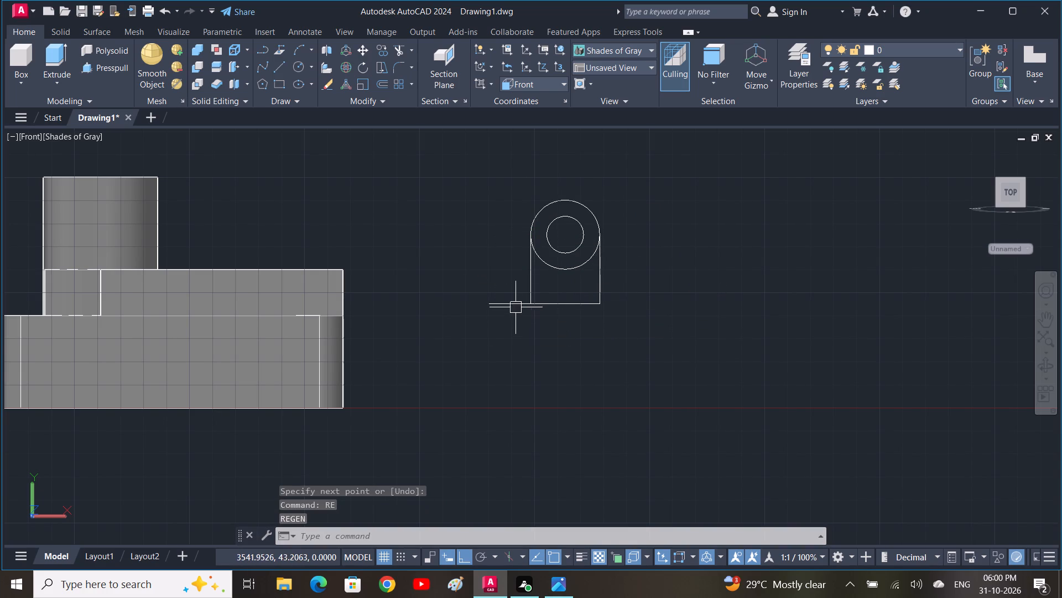
key("Escape")
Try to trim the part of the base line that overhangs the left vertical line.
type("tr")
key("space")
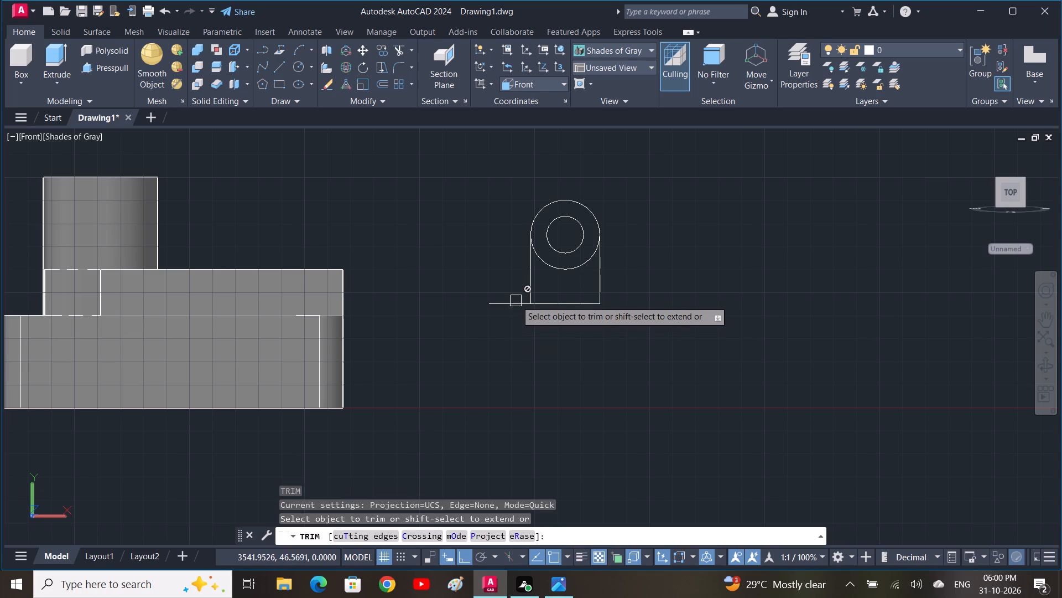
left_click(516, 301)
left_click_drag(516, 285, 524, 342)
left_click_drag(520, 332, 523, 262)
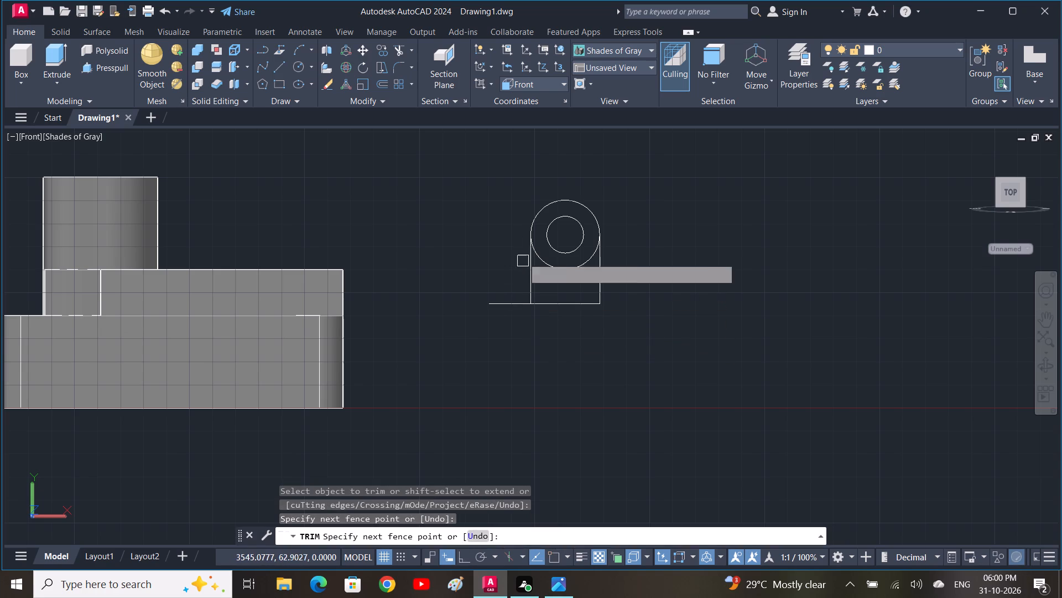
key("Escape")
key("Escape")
Replace the overhanging base segment with a line from the left vertical's lower end to the remaining base line.
left_click(513, 305)
key("Delete")
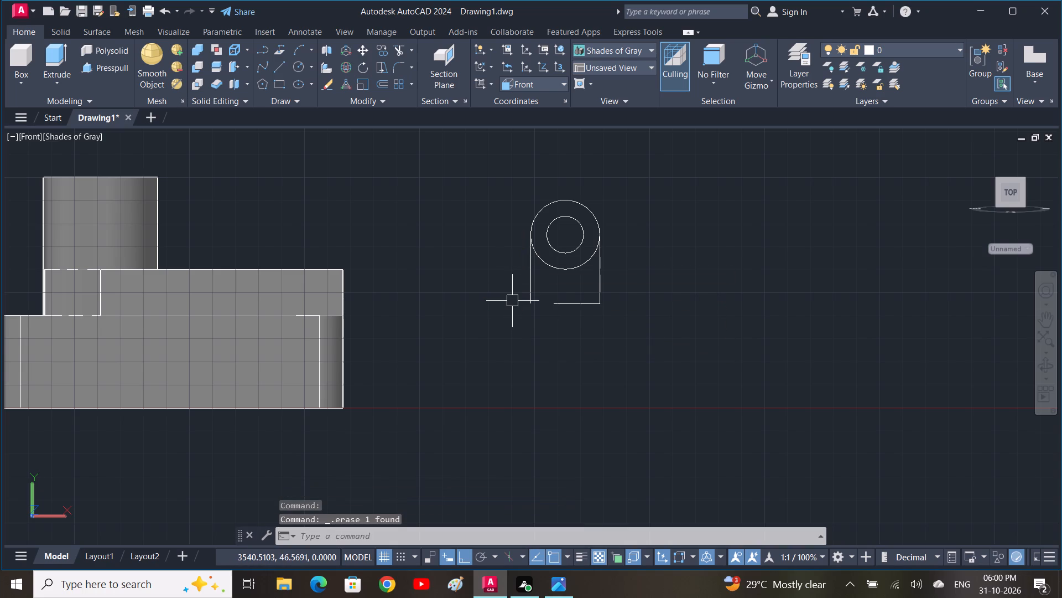
type("l")
key("space")
scroll(515, 296, "up", 2)
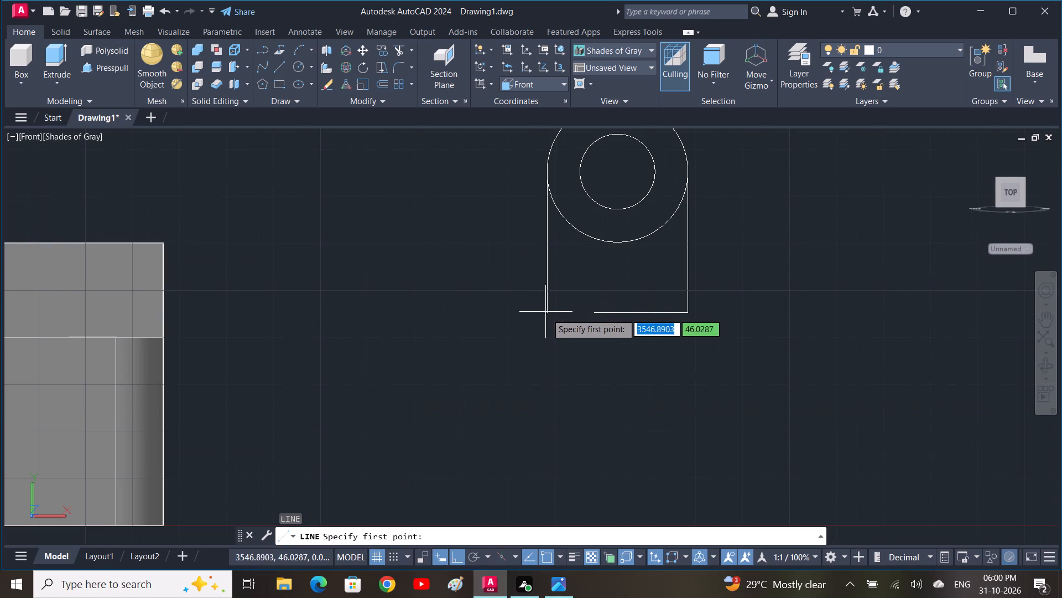
left_click(549, 313)
left_click(595, 312)
key("space")
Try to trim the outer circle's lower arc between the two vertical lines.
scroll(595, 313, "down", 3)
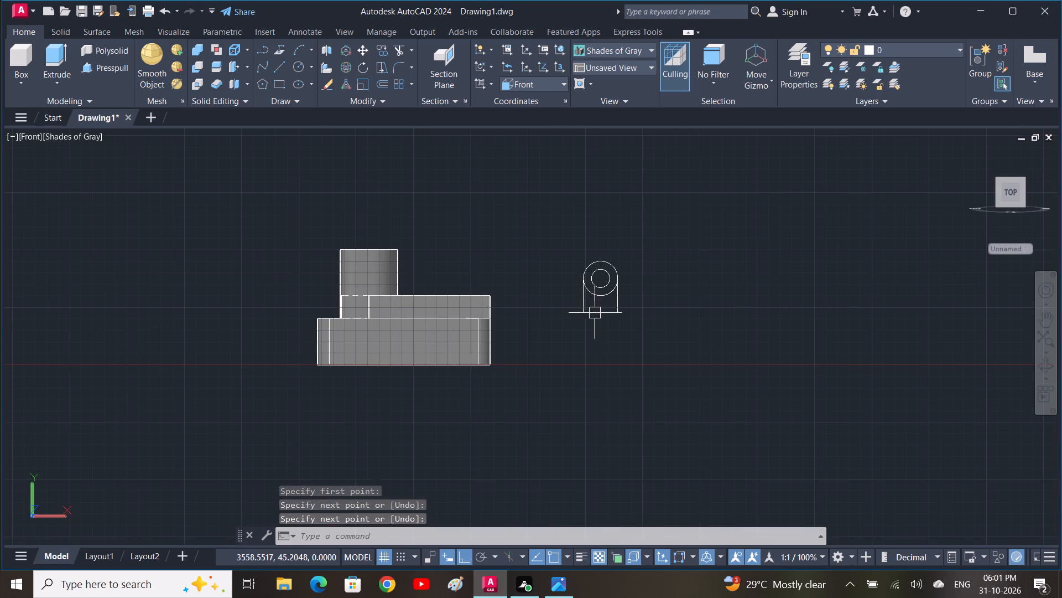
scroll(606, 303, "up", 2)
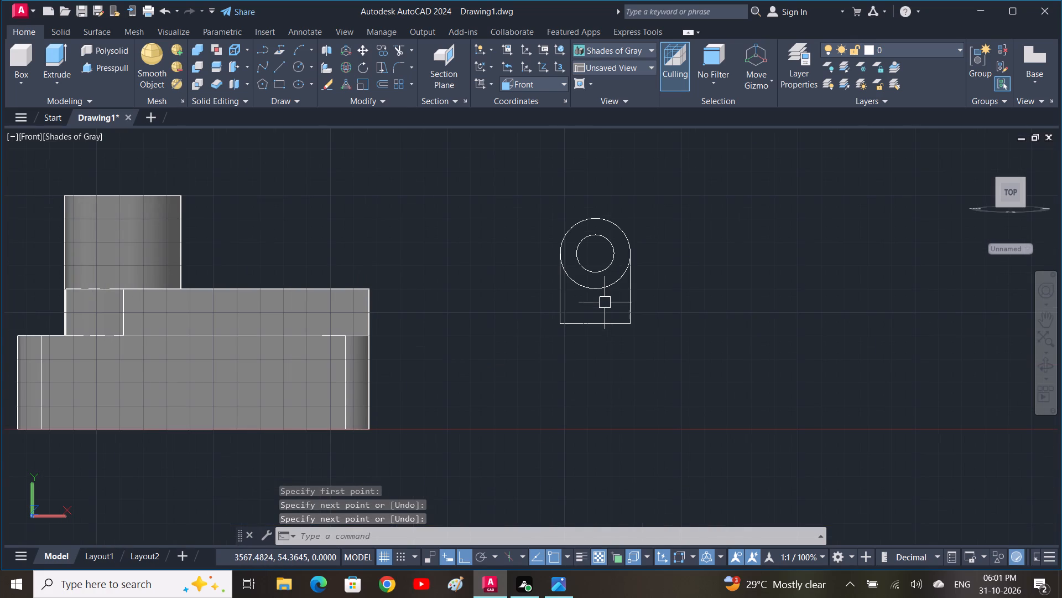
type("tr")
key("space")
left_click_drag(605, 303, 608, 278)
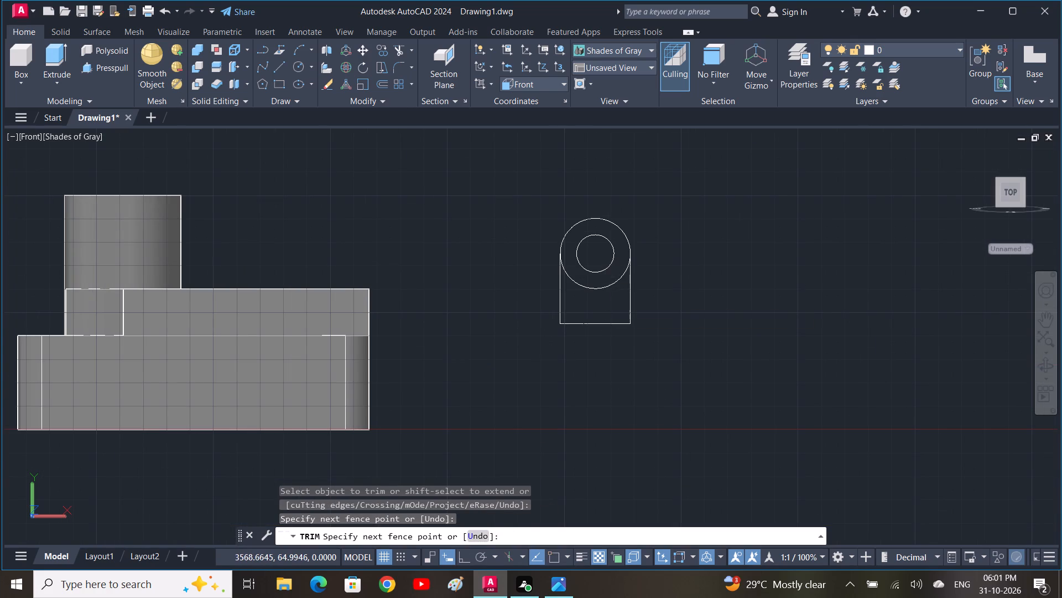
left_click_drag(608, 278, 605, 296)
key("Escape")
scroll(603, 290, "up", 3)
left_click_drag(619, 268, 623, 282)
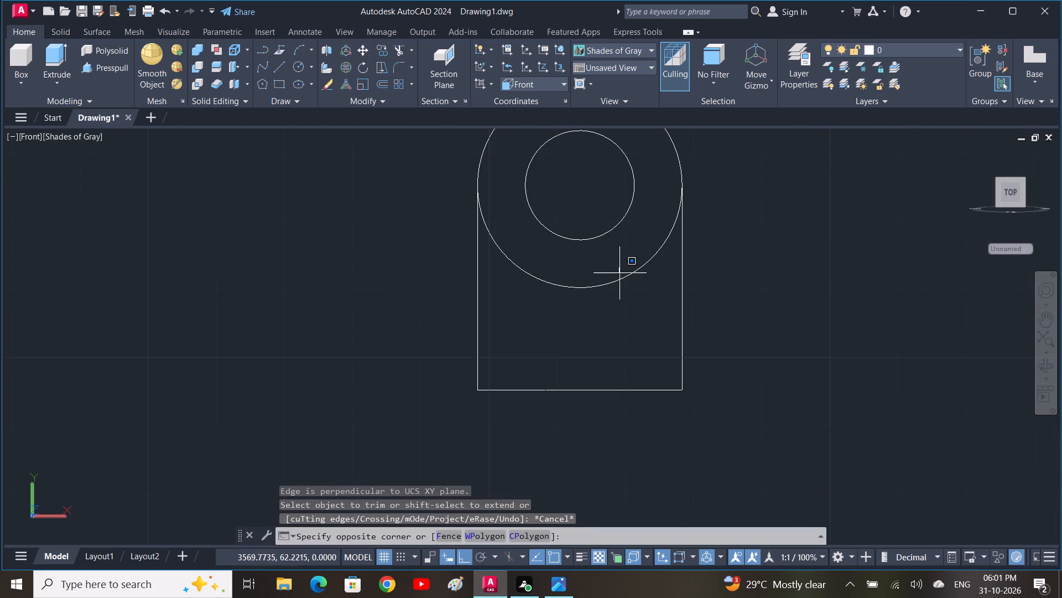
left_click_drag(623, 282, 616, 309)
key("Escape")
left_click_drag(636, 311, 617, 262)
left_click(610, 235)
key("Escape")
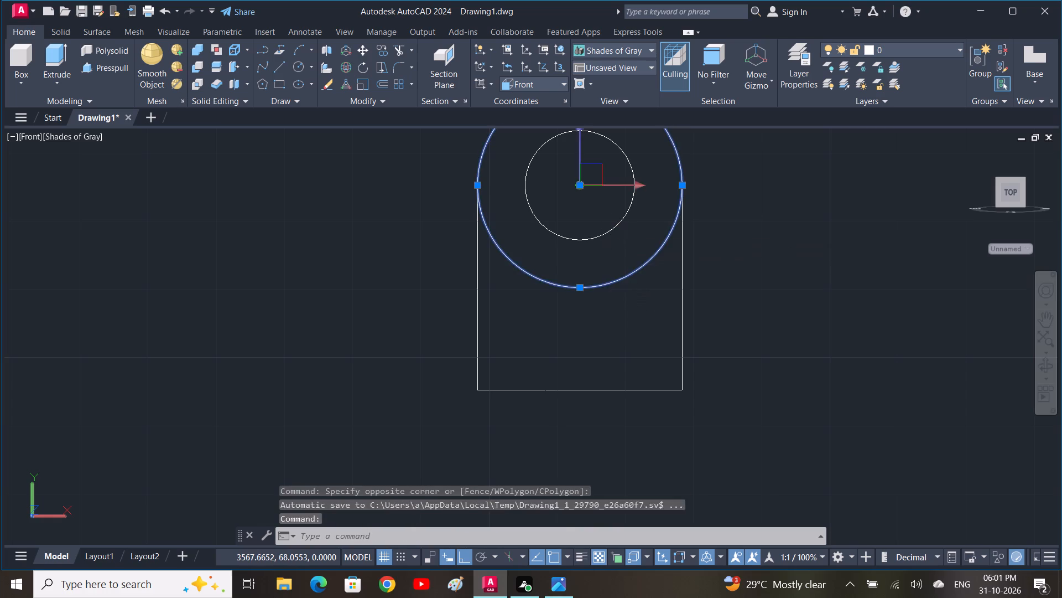
Trim the outer circle's lower arc between the two vertical lines to leave a round-topped lug outline.
type("tr")
key("space")
left_click_drag(615, 332, 615, 326)
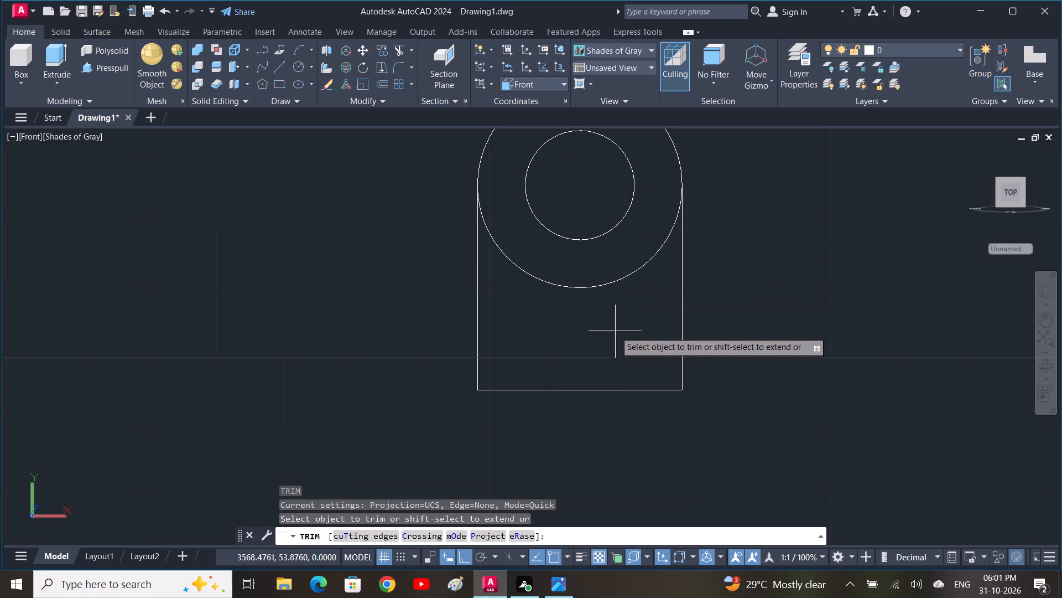
left_click_drag(615, 326, 623, 253)
key("Escape")
Draw a 50 mm horizontal line leftward from the lug outline's lower-left corner.
scroll(623, 254, "down", 3)
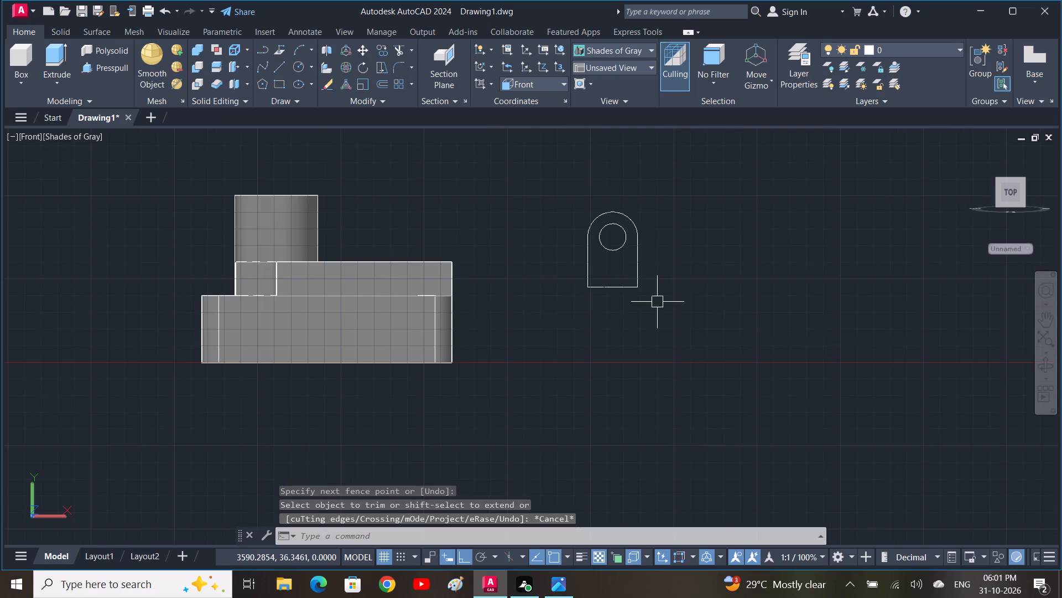
scroll(664, 308, "up", 1)
middle_click(664, 309)
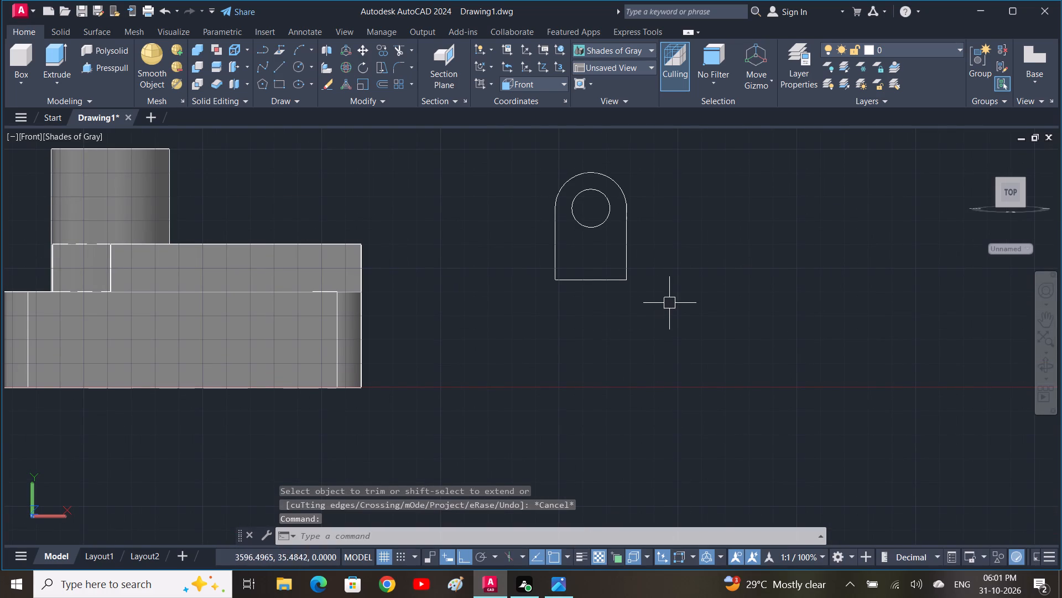
scroll(608, 330, "down", 1)
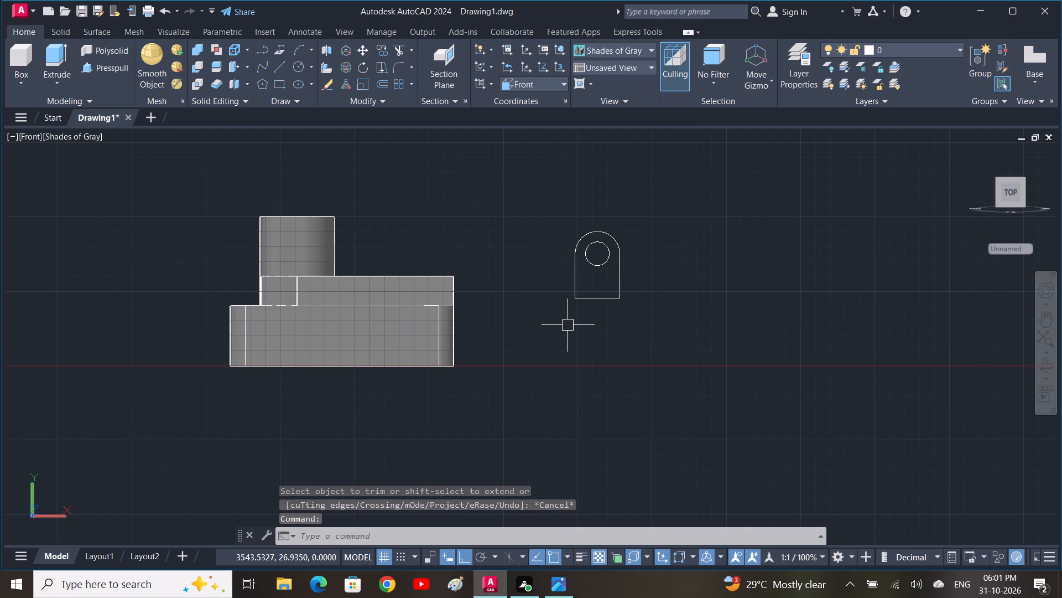
type("l")
key("space")
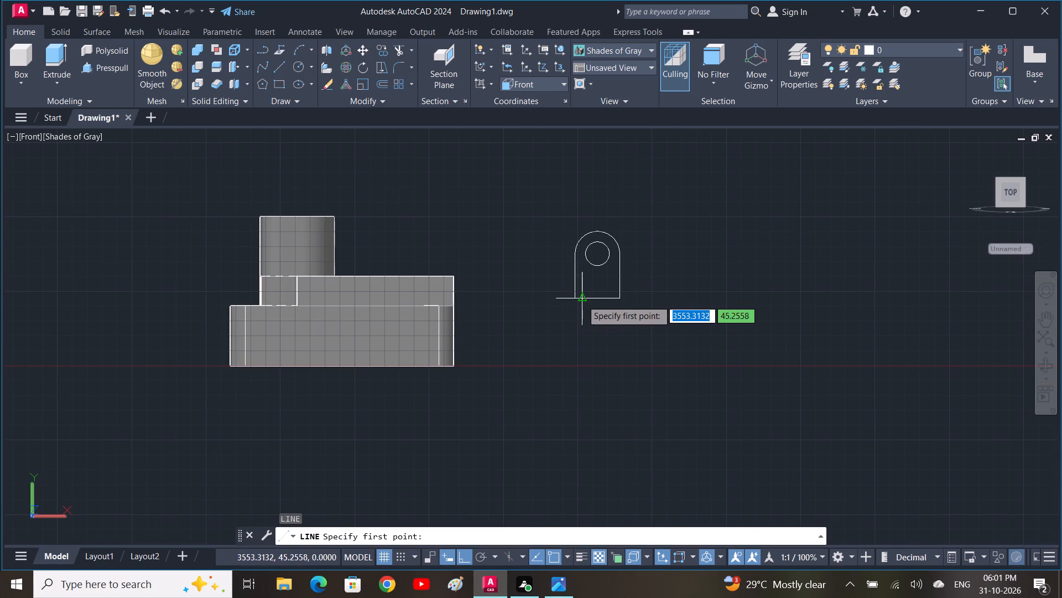
left_click(574, 300)
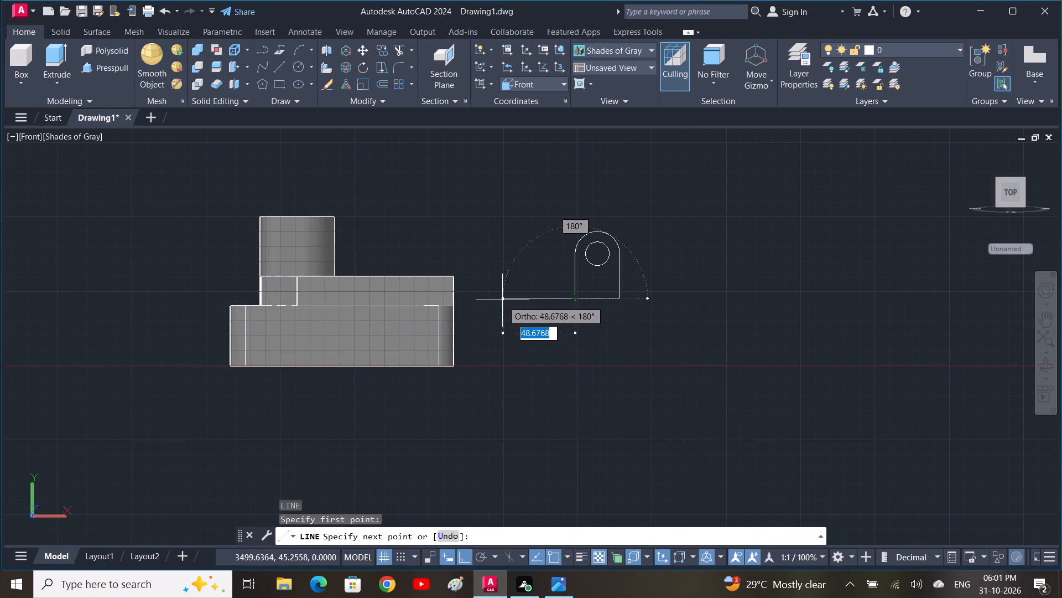
type("50")
key("space")
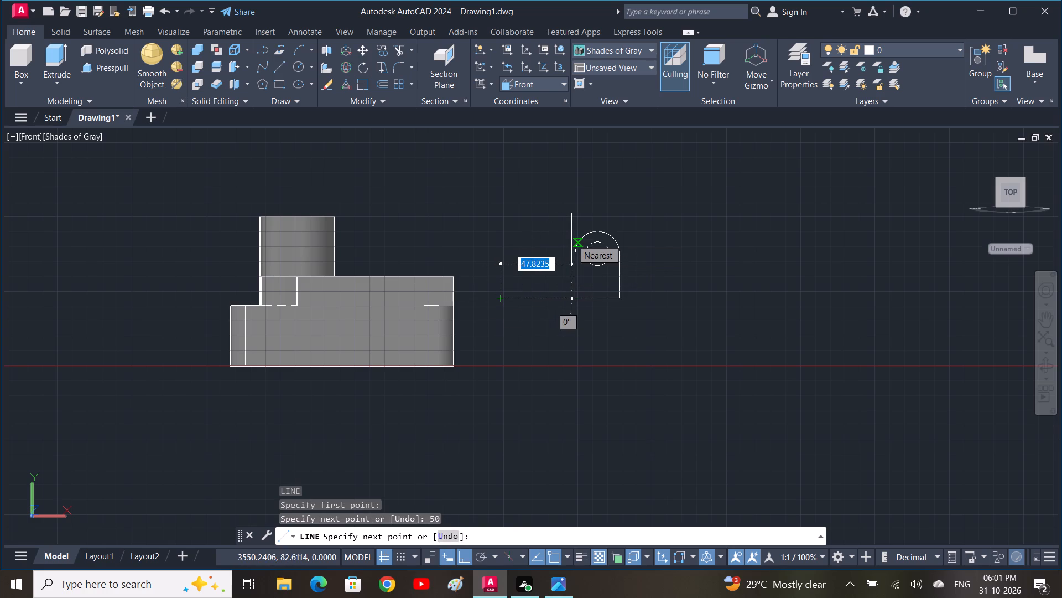
With ortho off, draw a sloped line about 61 mm long at about 45° from the new base line's left end towards the lug.
key("F8")
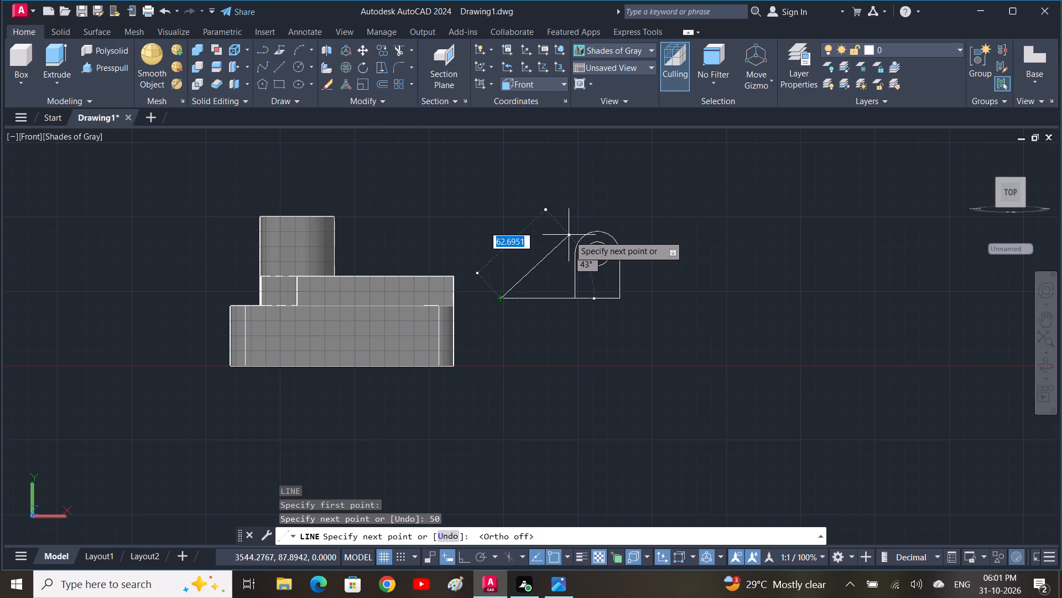
left_click(565, 234)
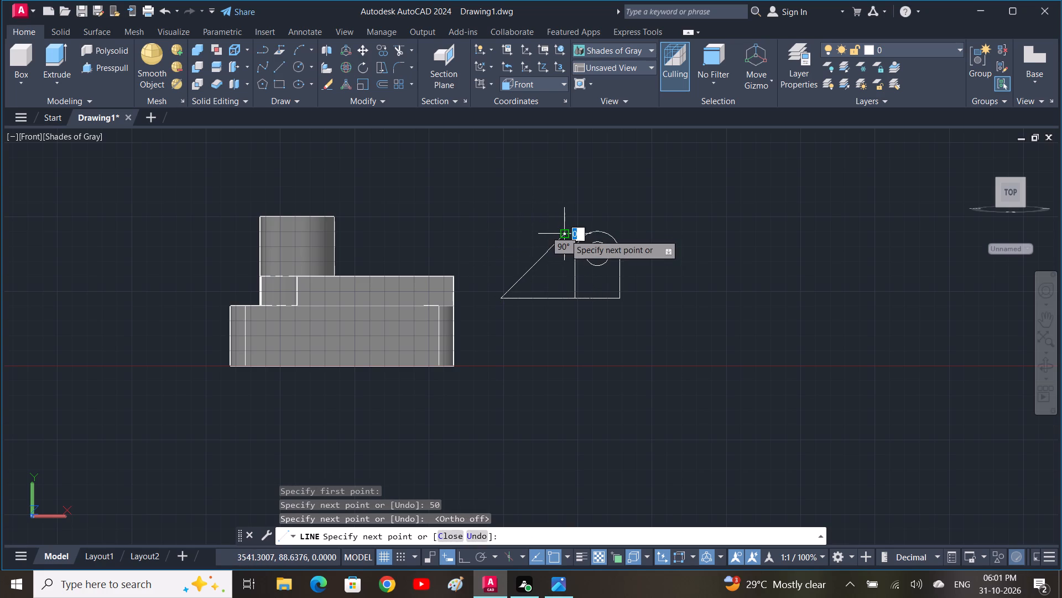
key("space")
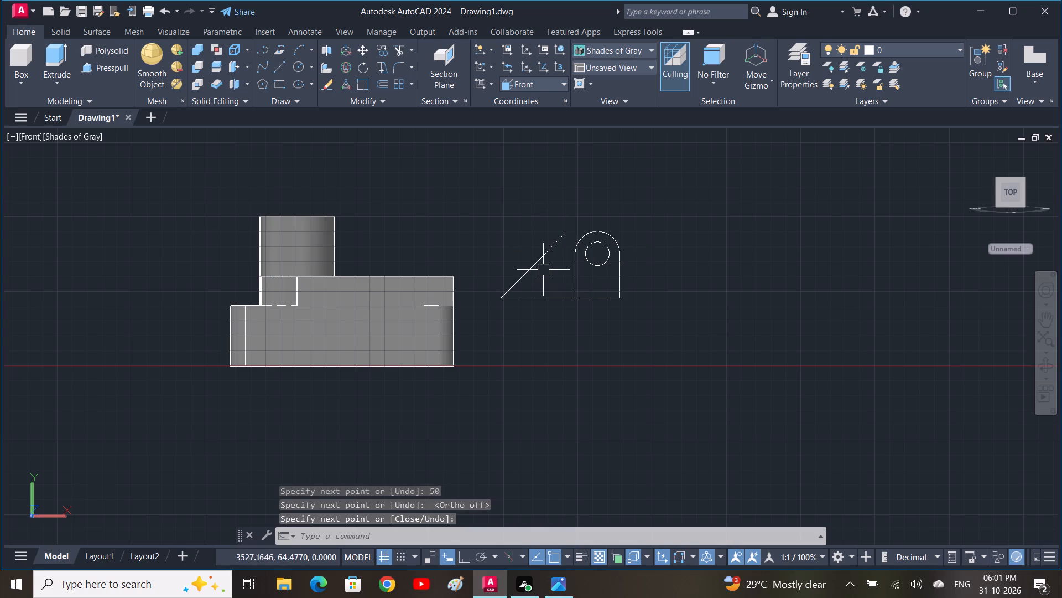
Check the 3D DAI reference in Photos, and move the sloped line about 12 mm along the base line towards the lug in AutoCAD.
left_click(539, 265)
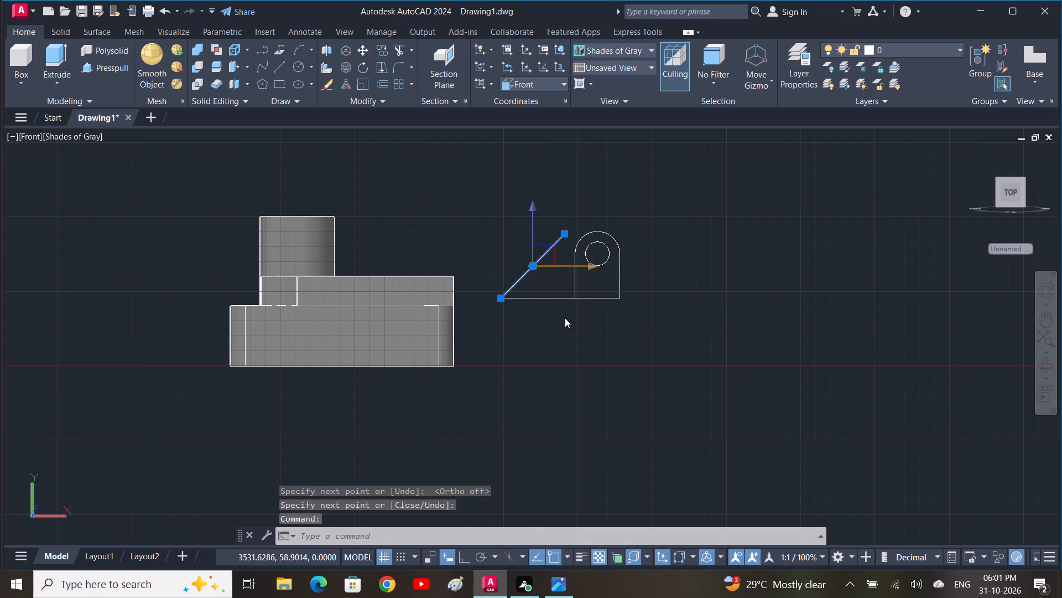
left_click(554, 590)
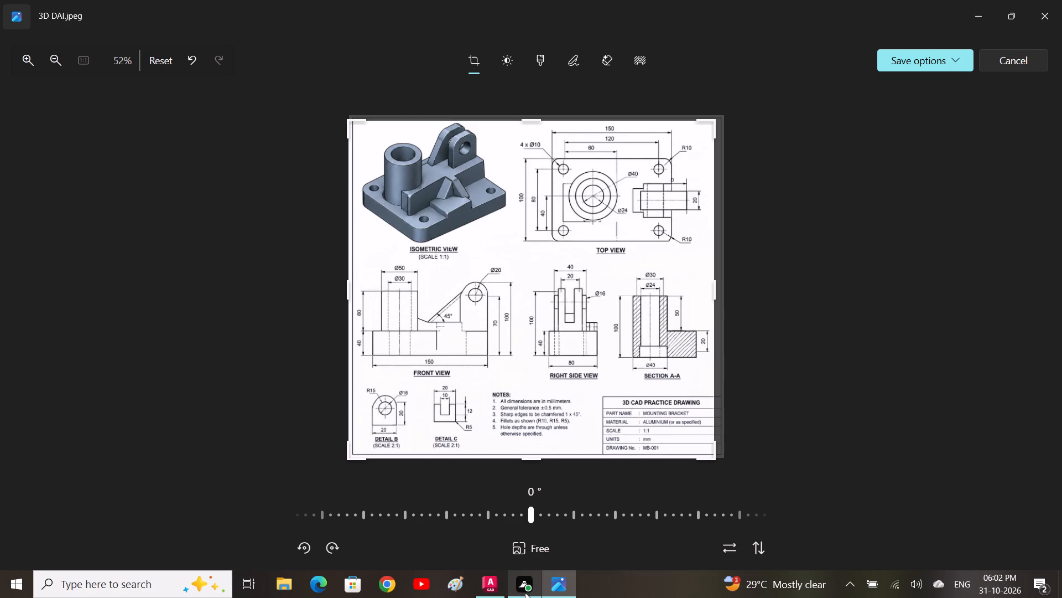
left_click(496, 582)
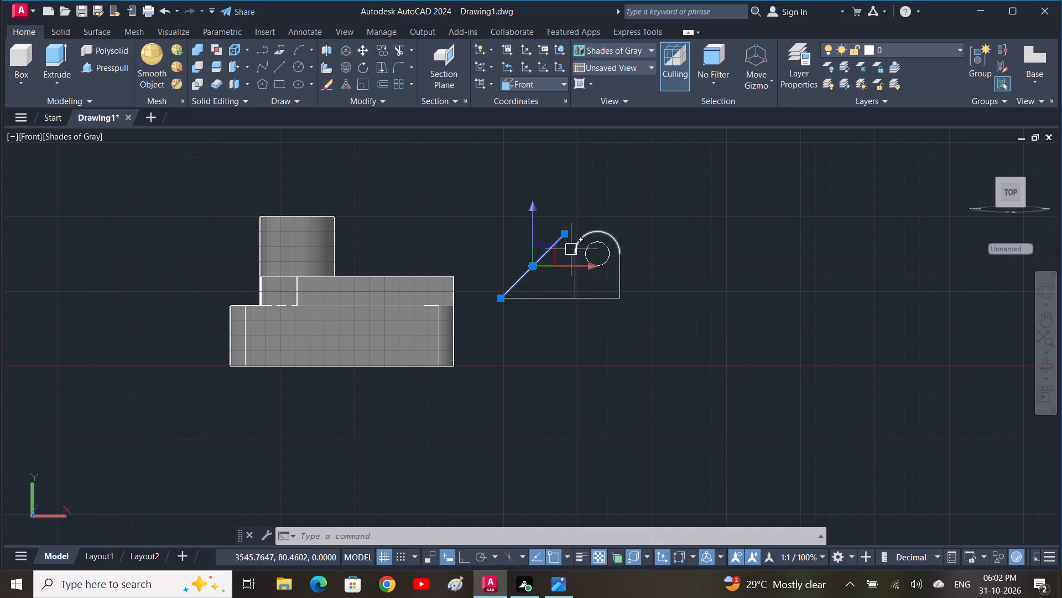
type("m")
key("space")
left_click(501, 298)
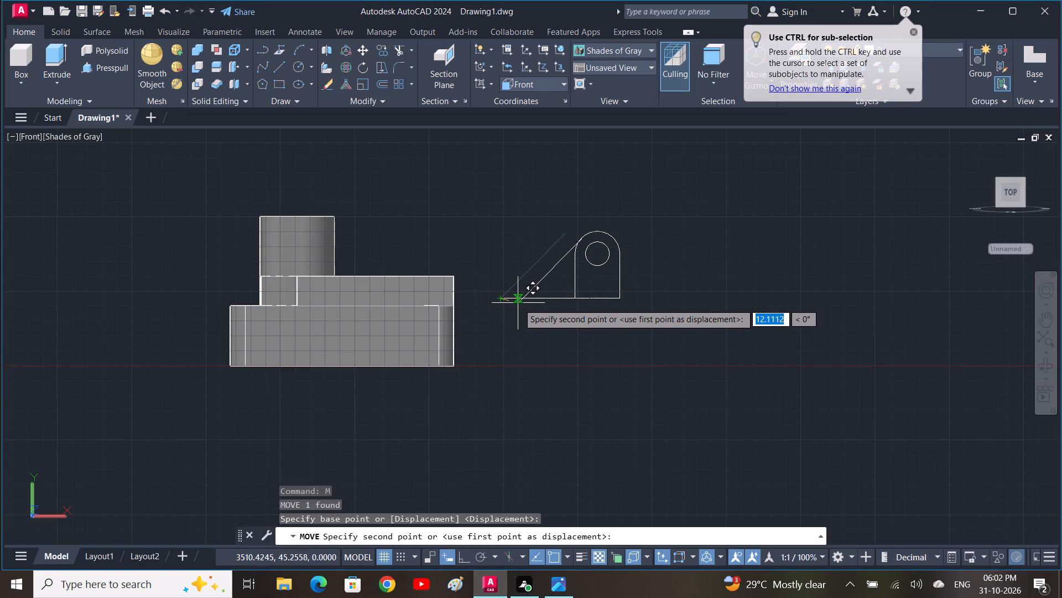
left_click(518, 303)
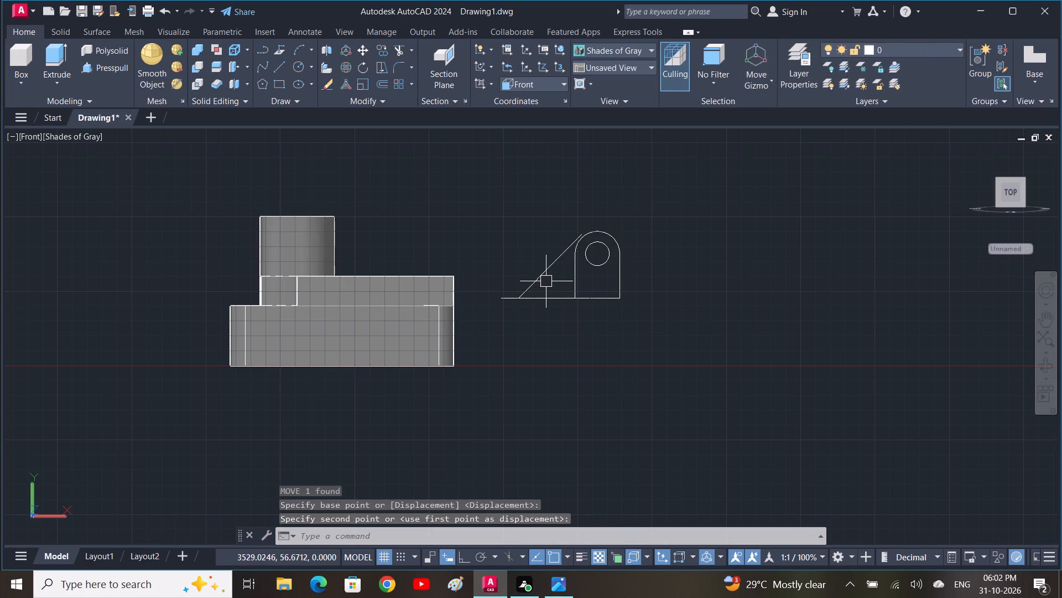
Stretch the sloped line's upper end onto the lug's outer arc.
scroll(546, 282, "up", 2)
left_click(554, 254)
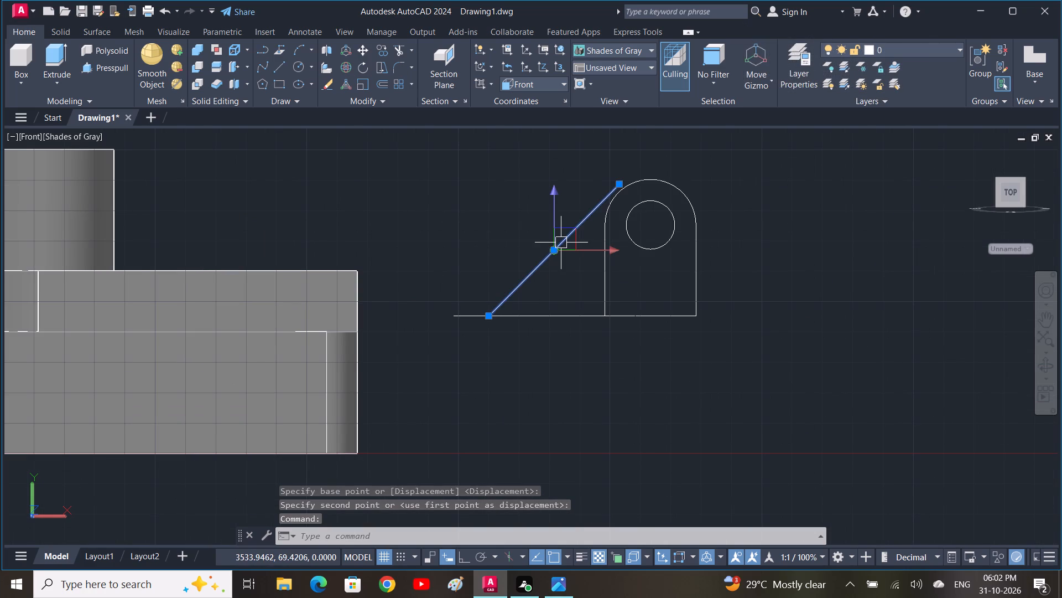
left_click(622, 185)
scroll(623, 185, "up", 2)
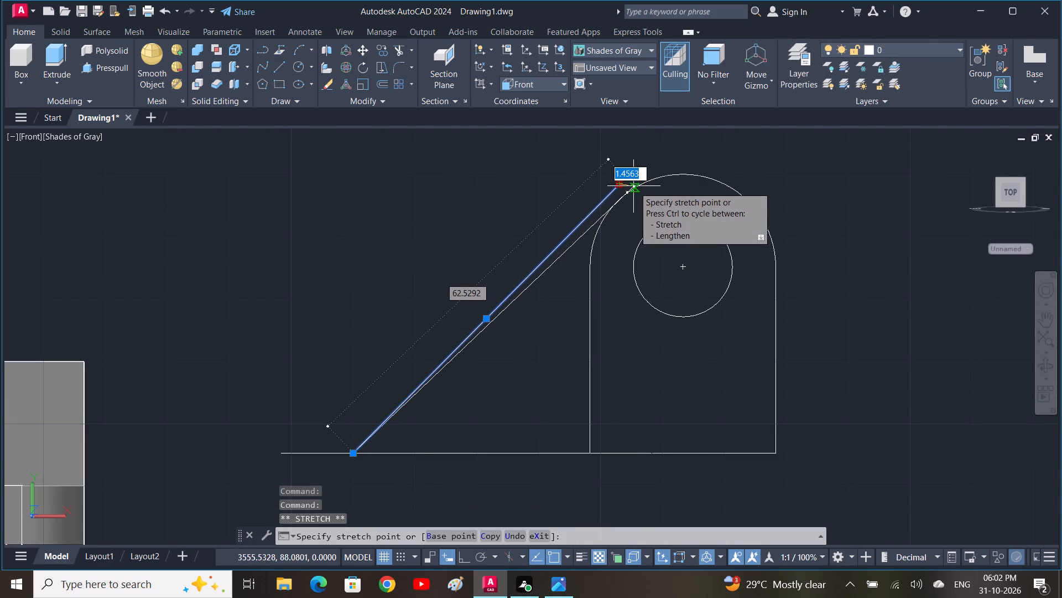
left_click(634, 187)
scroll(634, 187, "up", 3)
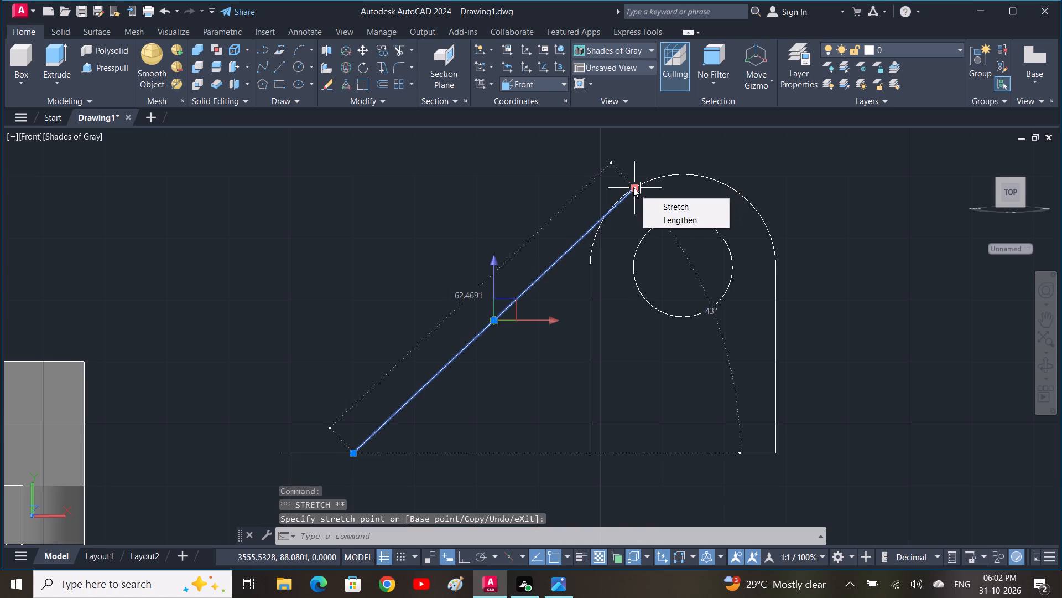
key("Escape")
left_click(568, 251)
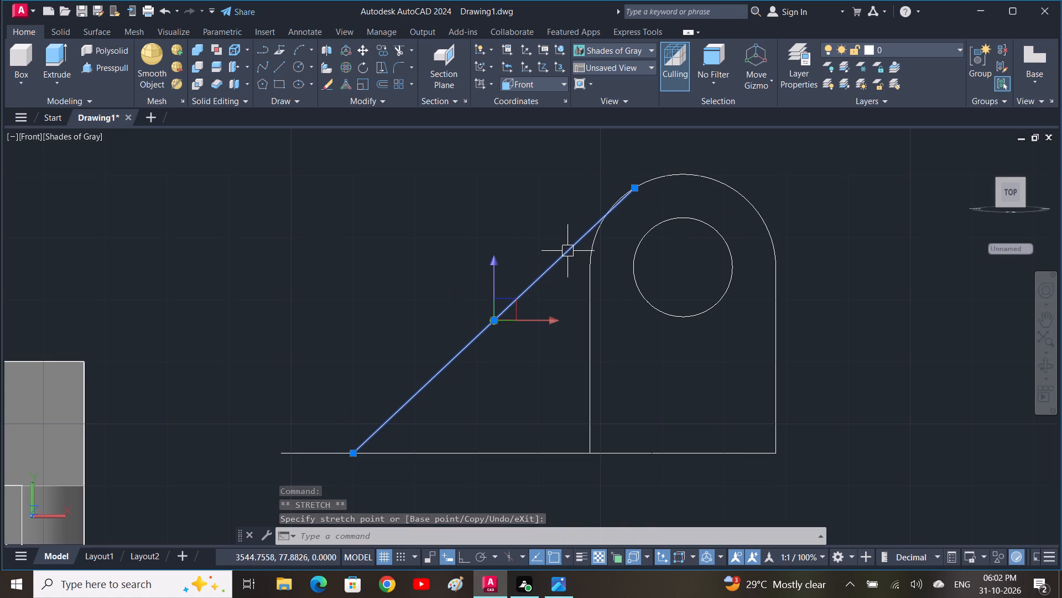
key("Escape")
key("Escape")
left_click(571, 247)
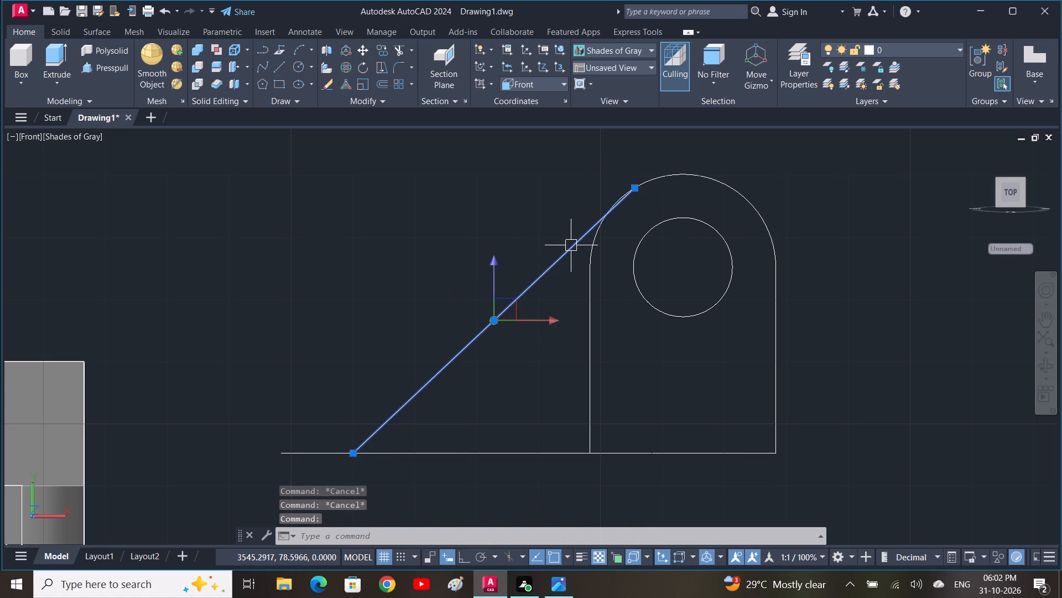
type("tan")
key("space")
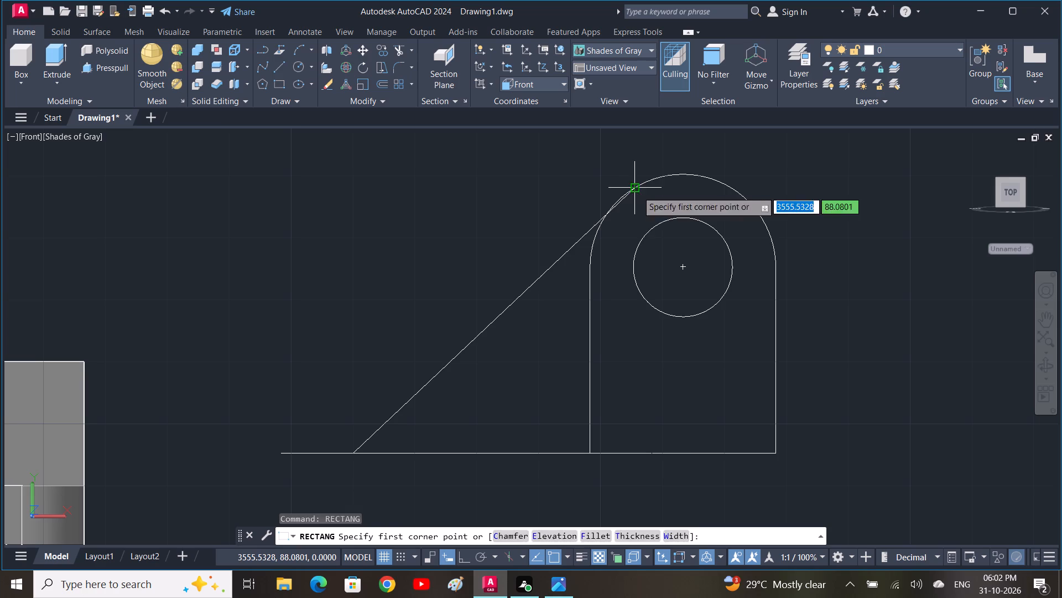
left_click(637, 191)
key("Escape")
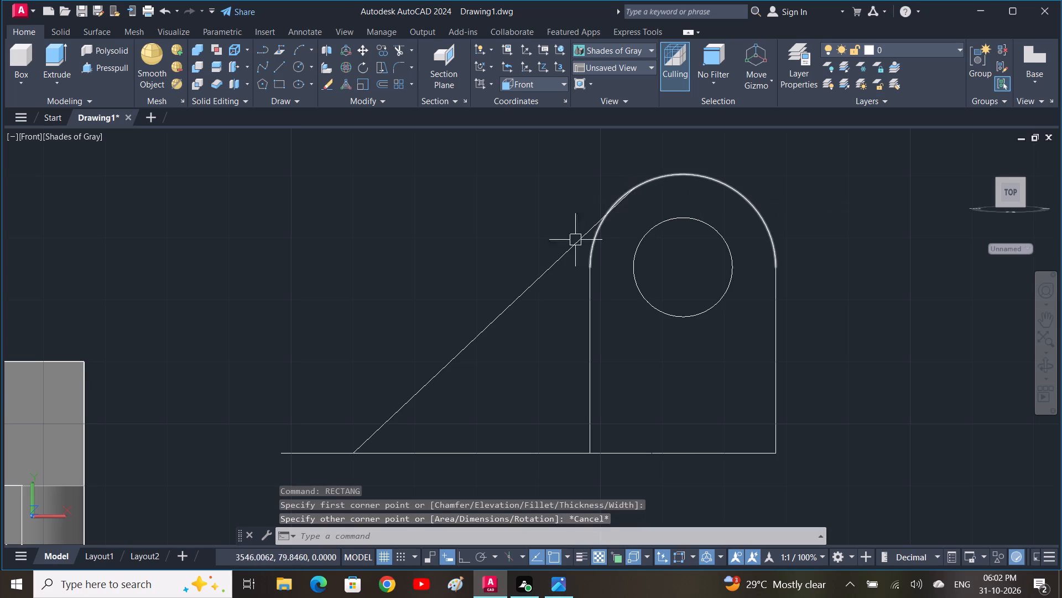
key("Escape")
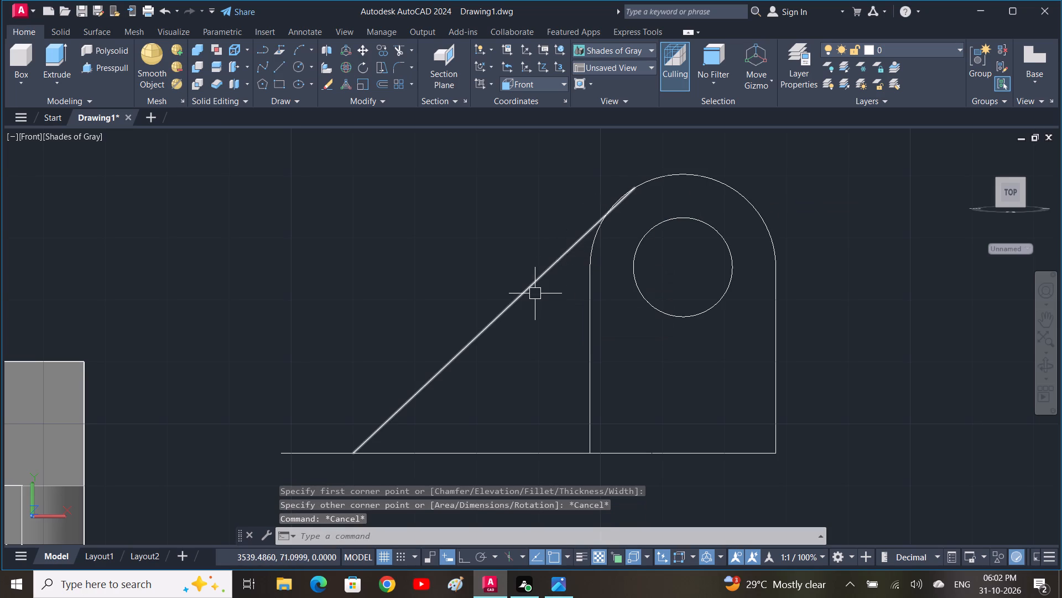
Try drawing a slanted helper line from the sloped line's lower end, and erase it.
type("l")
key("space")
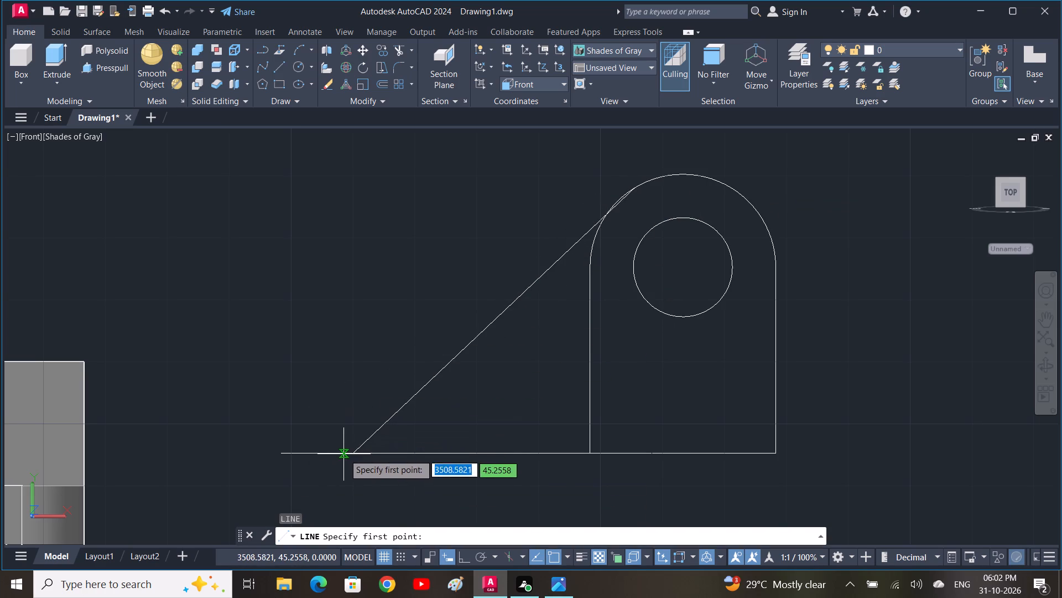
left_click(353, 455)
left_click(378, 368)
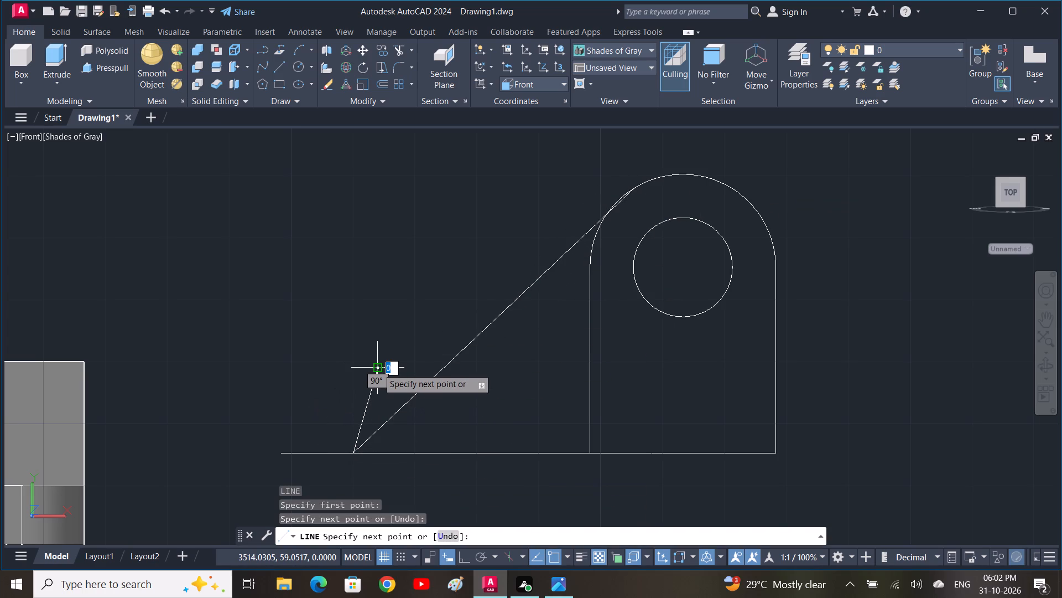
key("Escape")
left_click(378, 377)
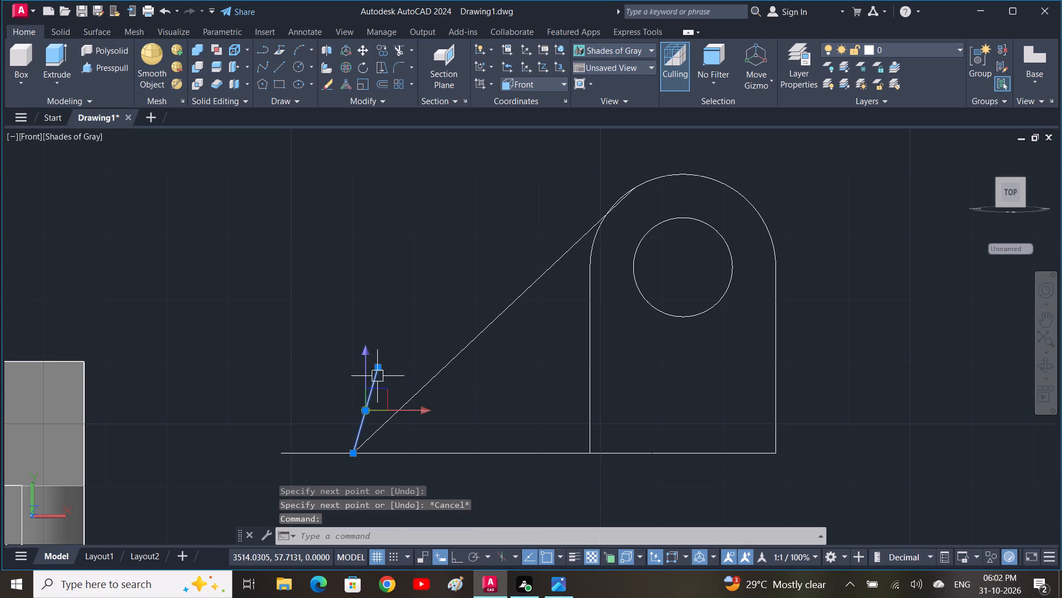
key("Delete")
With ortho on, draw a short vertical helper line up from the sloped line's lower end to mark that point.
type("l")
key("space")
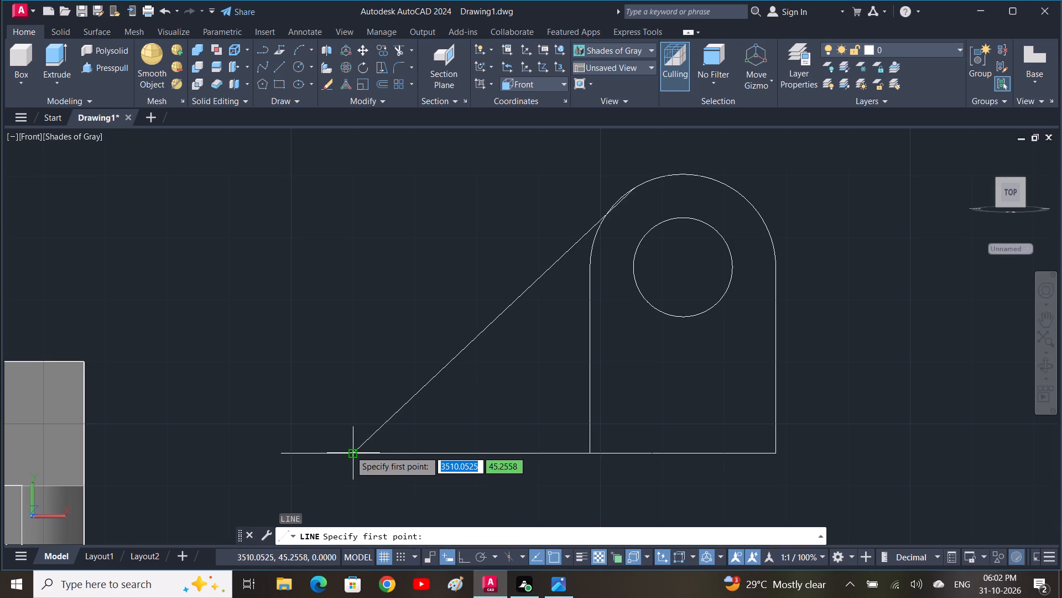
key("F8")
left_click(350, 451)
left_click(369, 388)
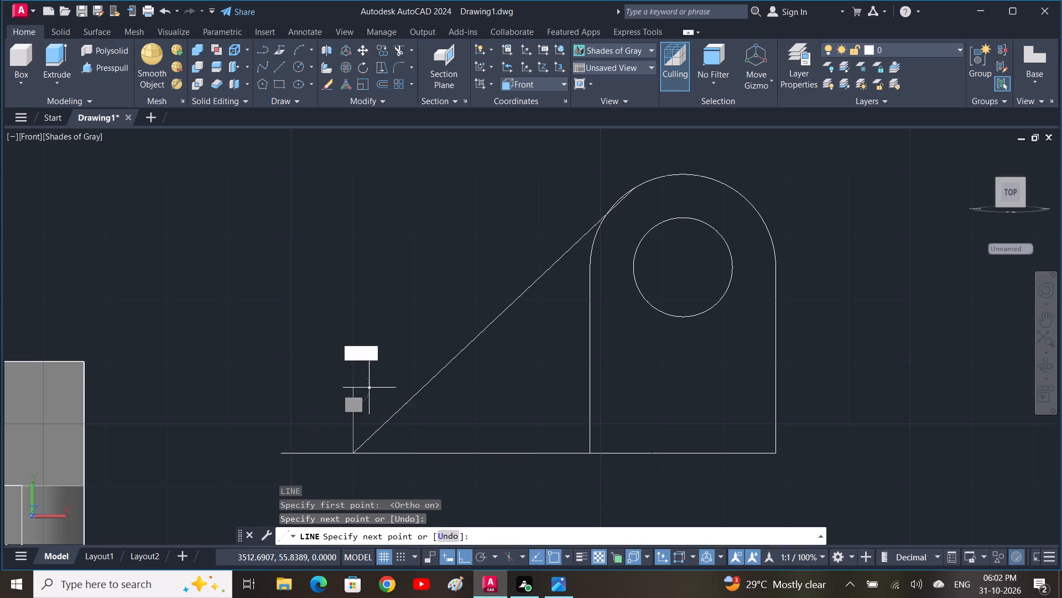
key("space")
Replace the sloped line with one running from a tangent point on the lug's outer arc to the helper line's lower end.
left_click(415, 390)
key("Delete")
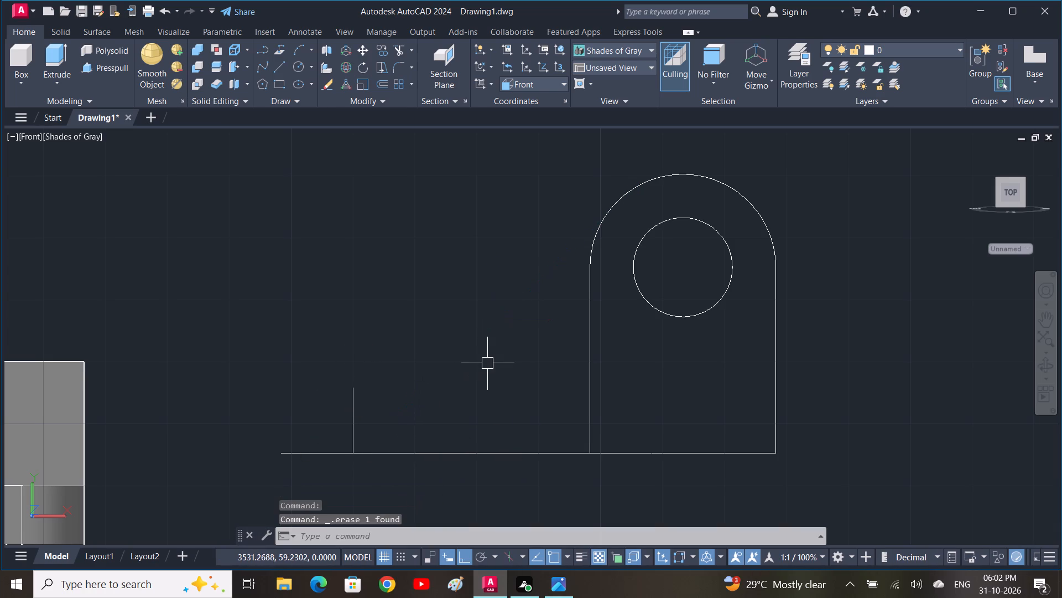
key("l")
key("space")
type("tan")
key("space")
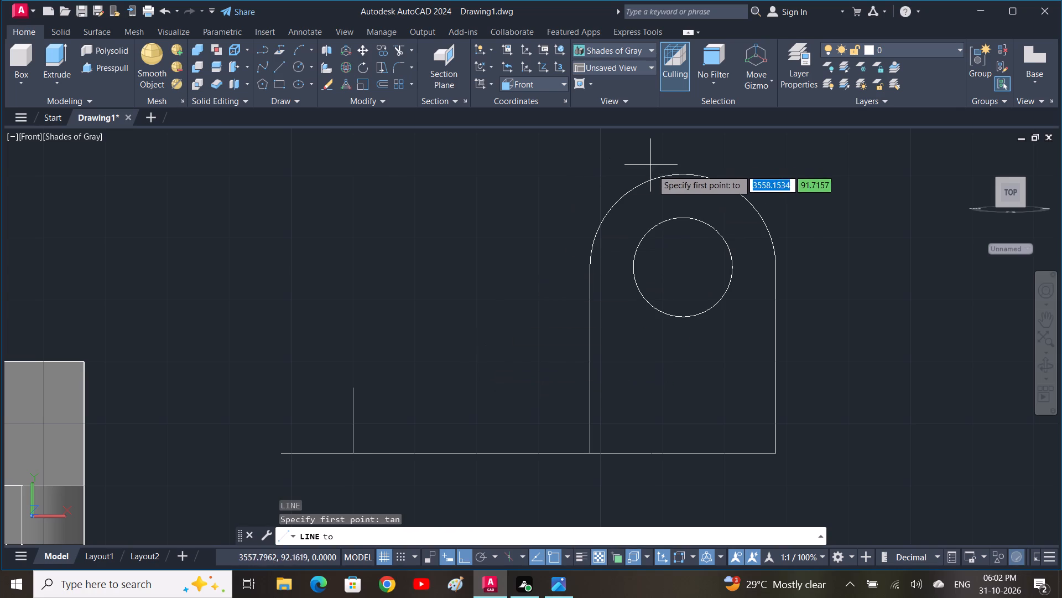
left_click(649, 184)
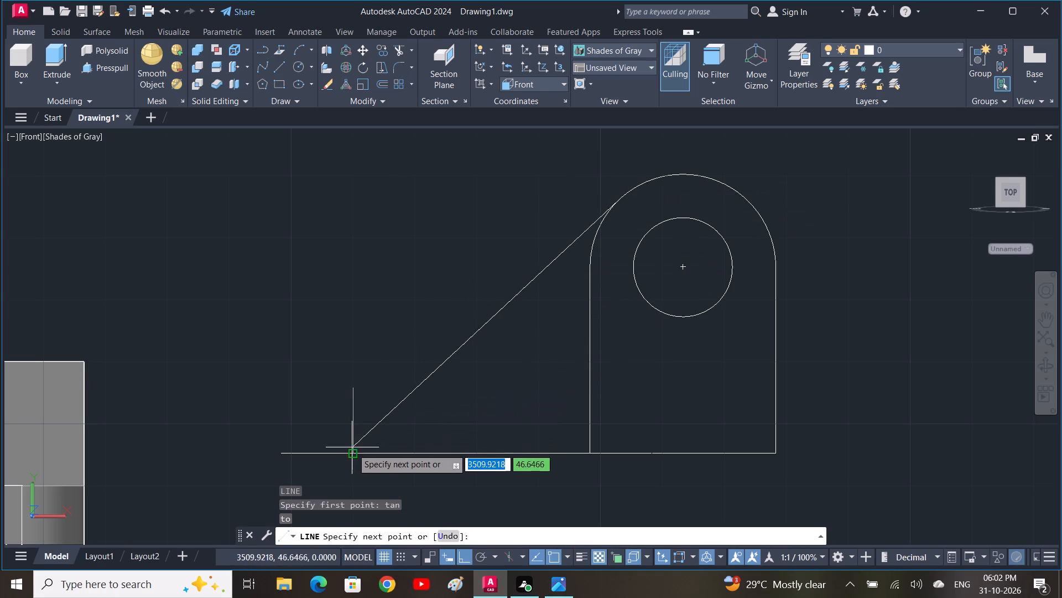
left_click(353, 451)
key("space")
Erase the short vertical helper line at the foot of the tangent line.
left_click(355, 416)
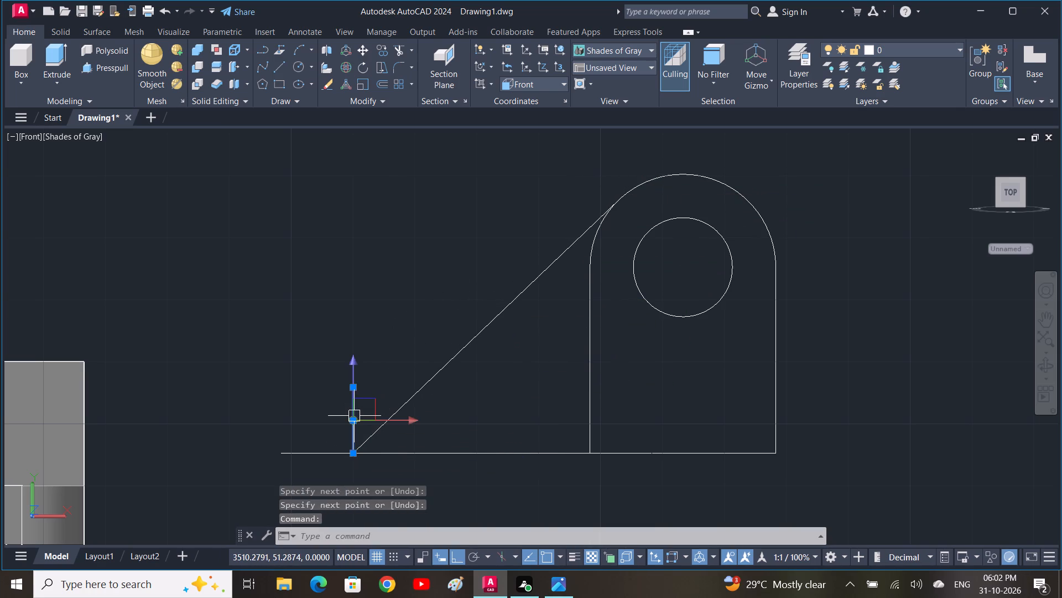
key("Delete")
Trim the part of the base line that overhangs beyond the tangent line's foot.
scroll(355, 416, "down", 1)
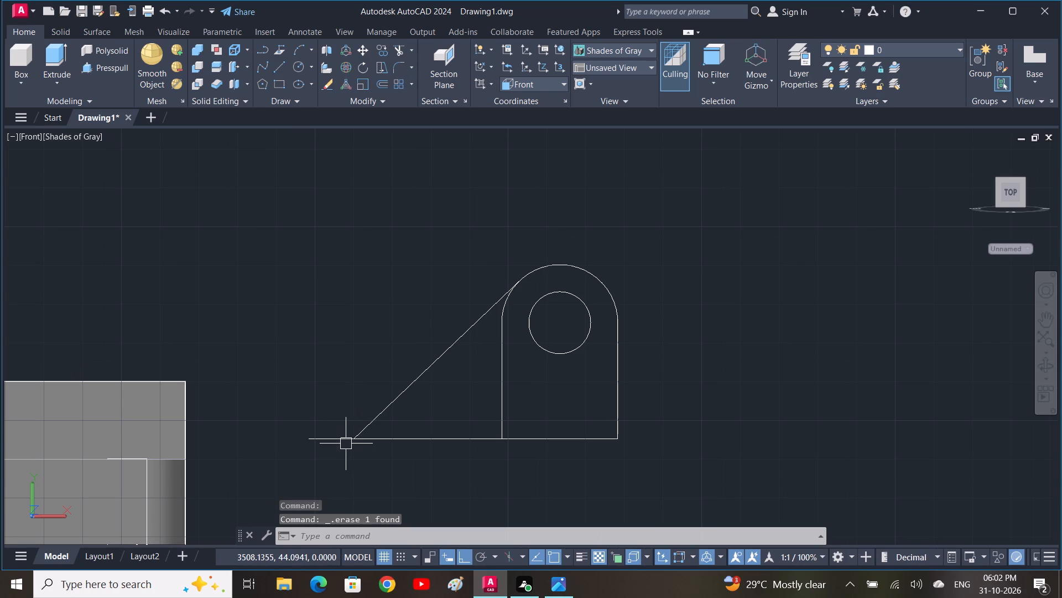
type("tr")
key("space")
left_click_drag(349, 430, 349, 457)
key("Escape")
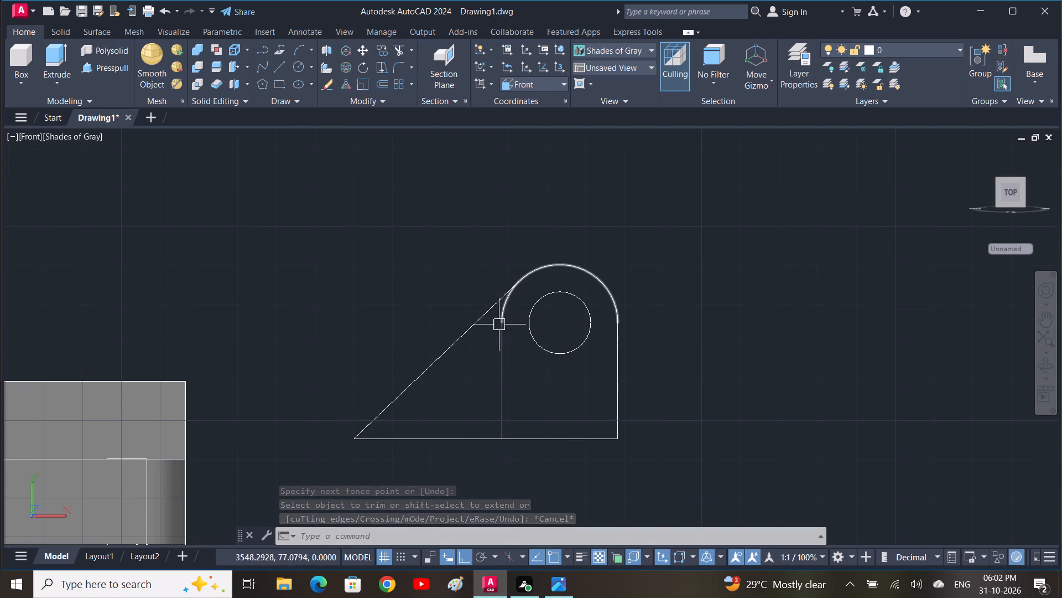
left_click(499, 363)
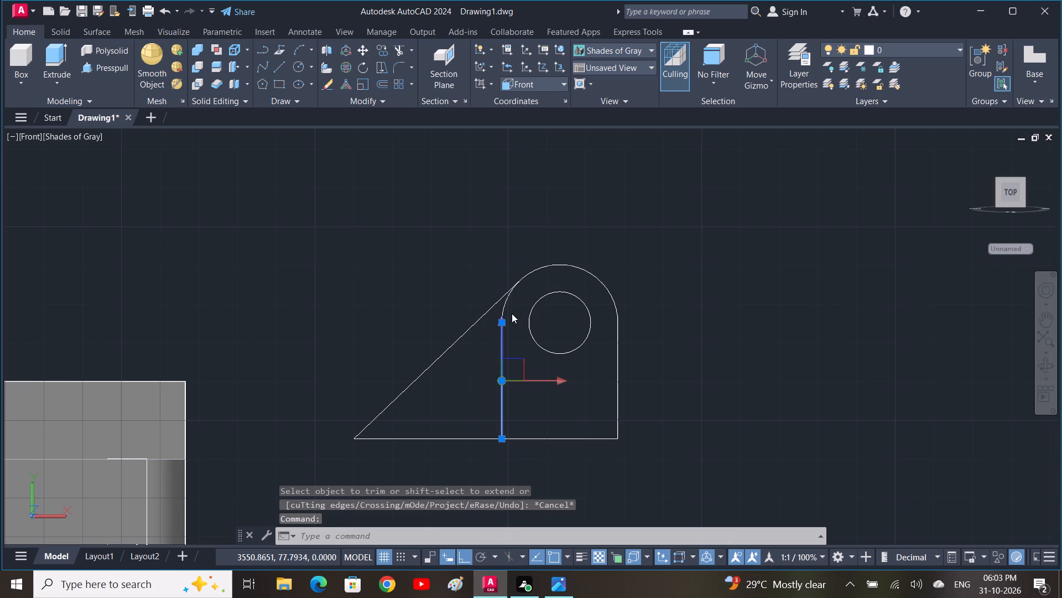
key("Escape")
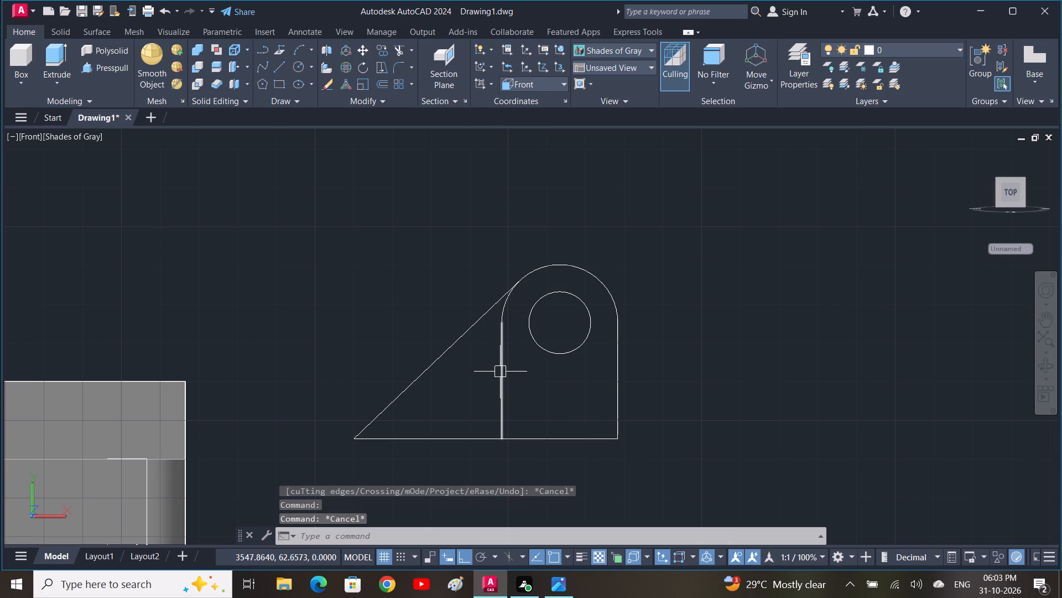
Erase the lug's vertical line inside the rib profile and trim the leftover arc inside the tangent line.
left_click(502, 372)
key("Delete")
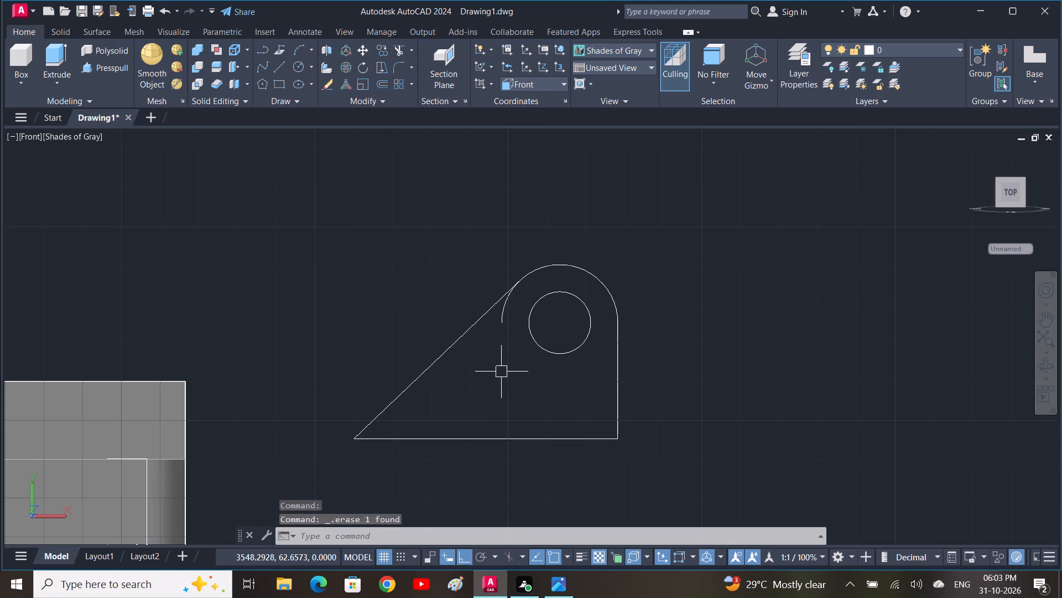
type("tr")
key("space")
left_click(507, 313)
key("Escape")
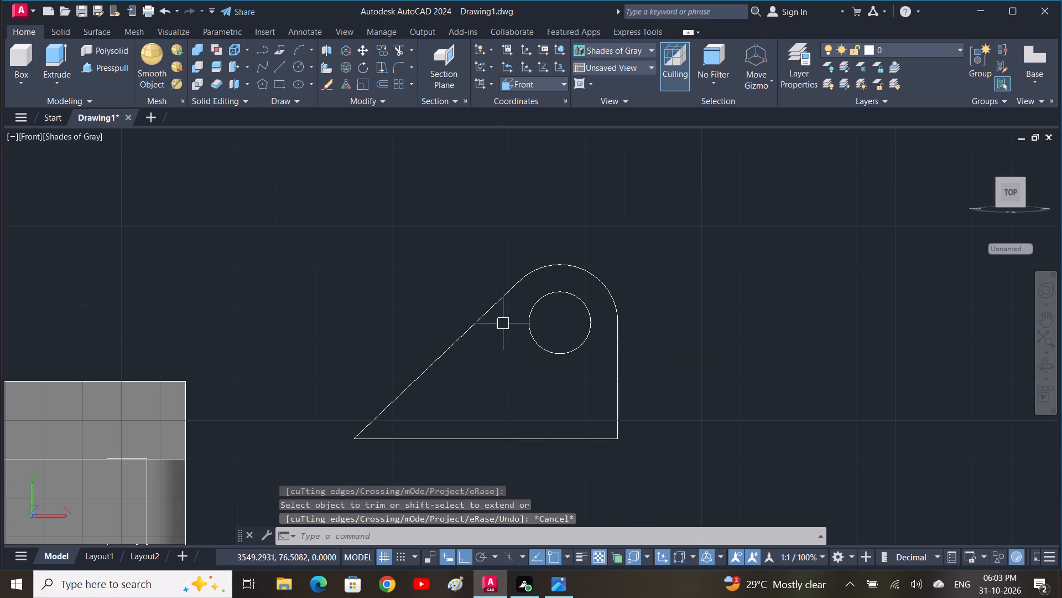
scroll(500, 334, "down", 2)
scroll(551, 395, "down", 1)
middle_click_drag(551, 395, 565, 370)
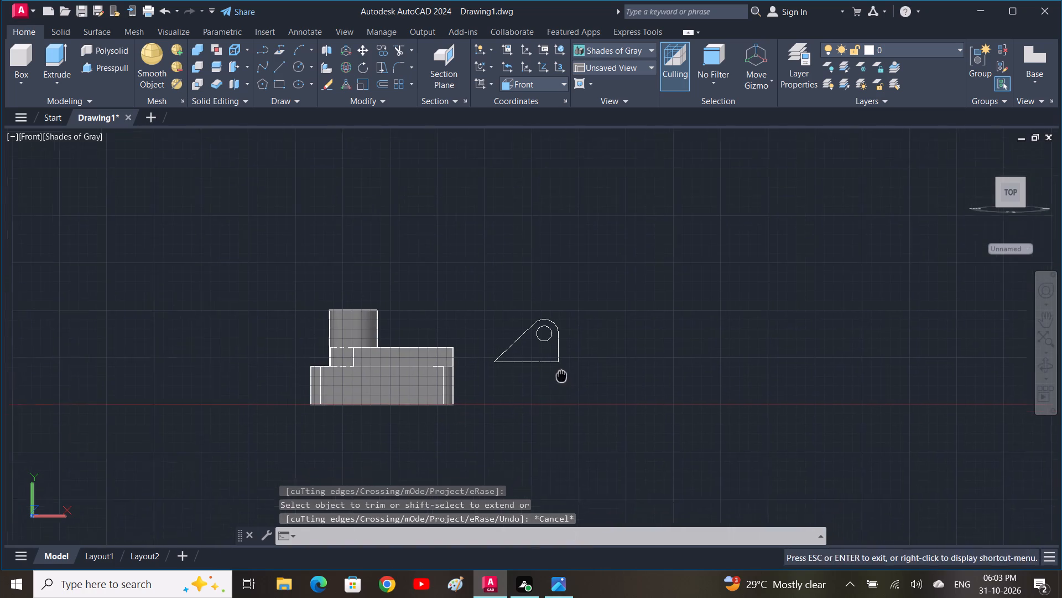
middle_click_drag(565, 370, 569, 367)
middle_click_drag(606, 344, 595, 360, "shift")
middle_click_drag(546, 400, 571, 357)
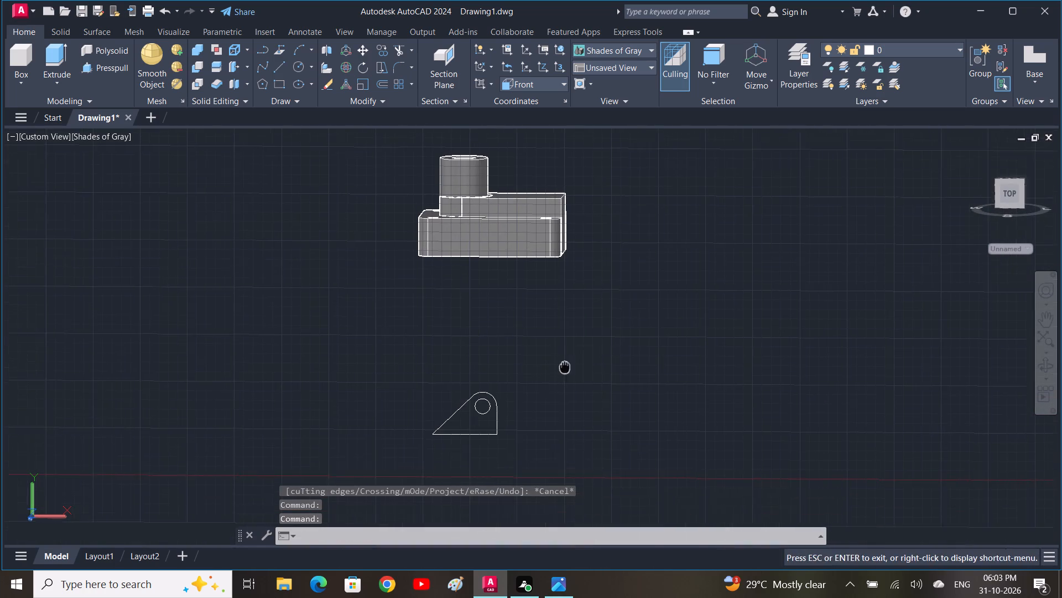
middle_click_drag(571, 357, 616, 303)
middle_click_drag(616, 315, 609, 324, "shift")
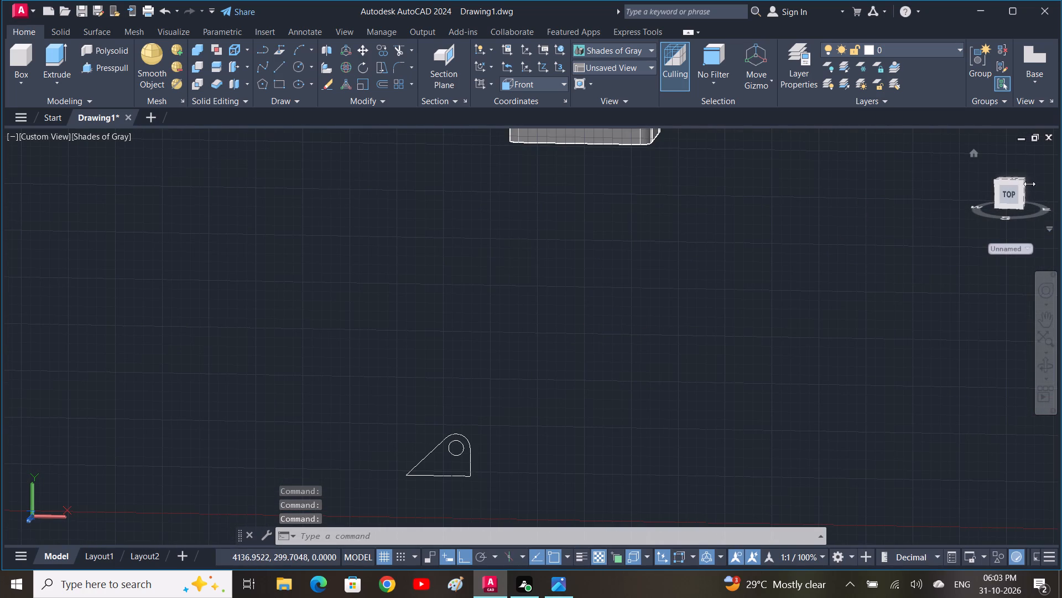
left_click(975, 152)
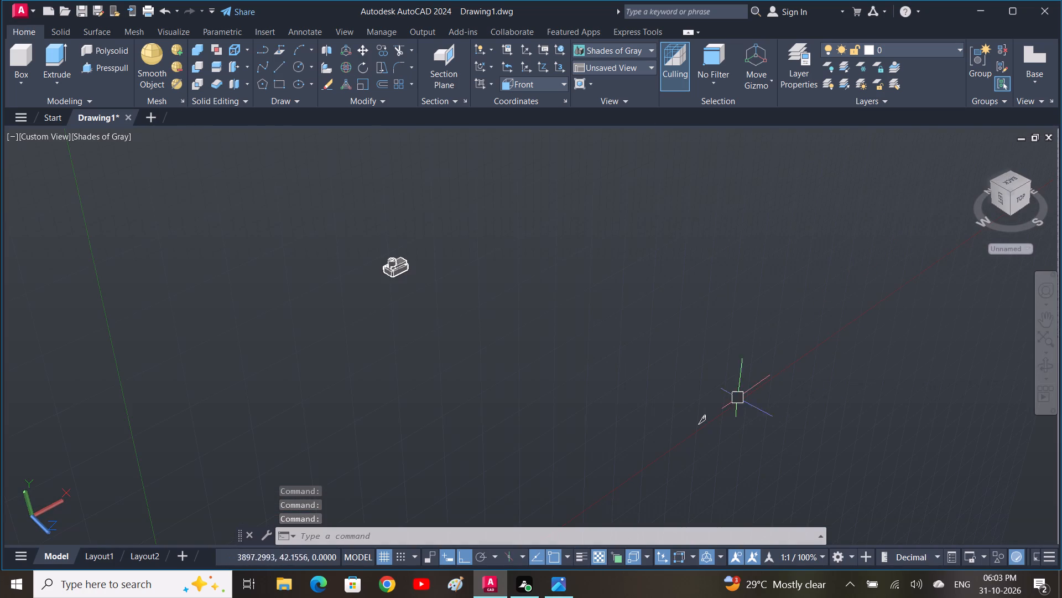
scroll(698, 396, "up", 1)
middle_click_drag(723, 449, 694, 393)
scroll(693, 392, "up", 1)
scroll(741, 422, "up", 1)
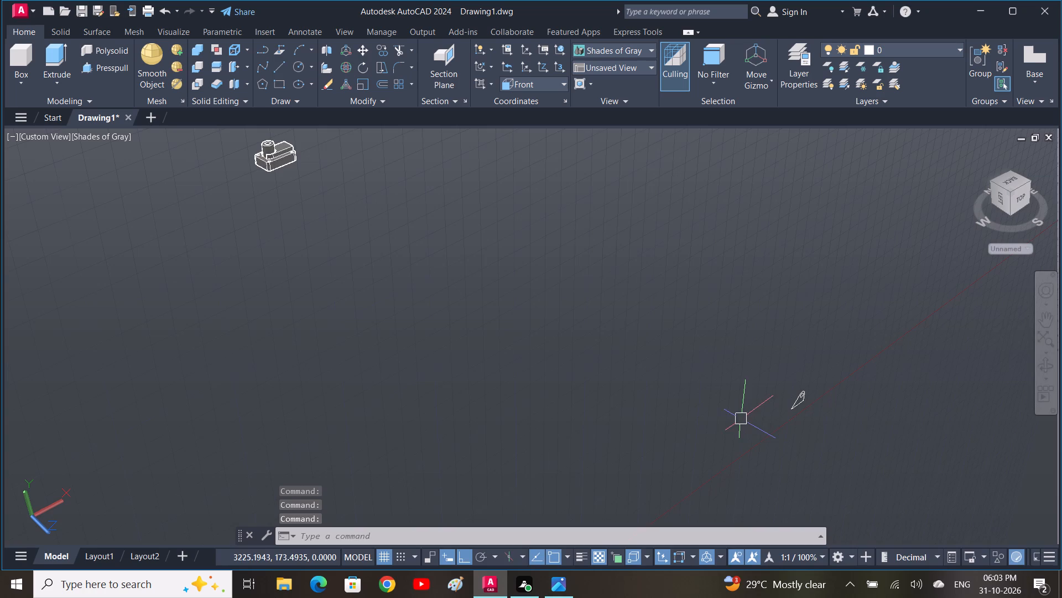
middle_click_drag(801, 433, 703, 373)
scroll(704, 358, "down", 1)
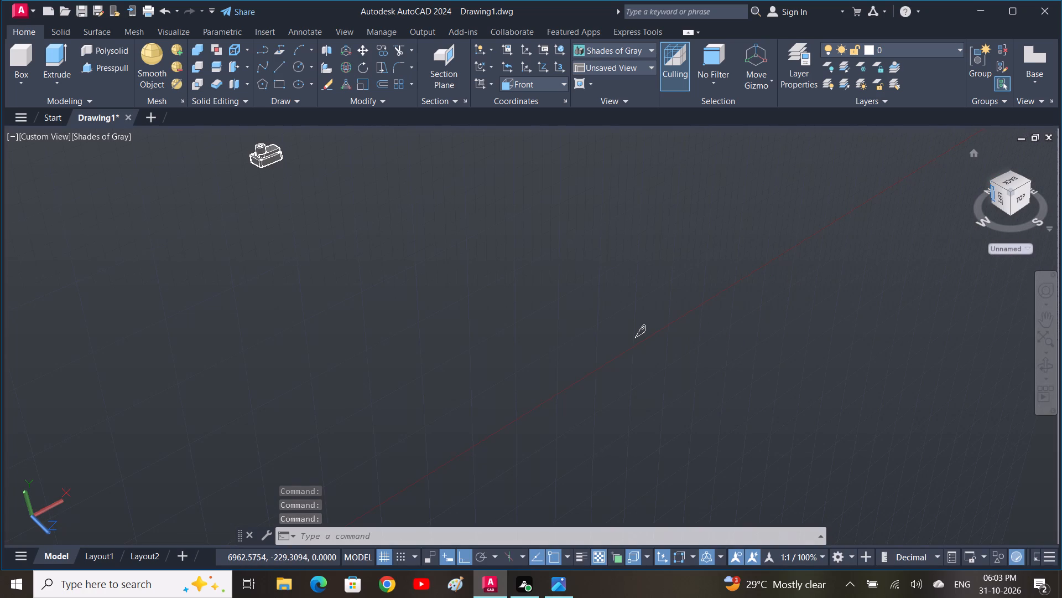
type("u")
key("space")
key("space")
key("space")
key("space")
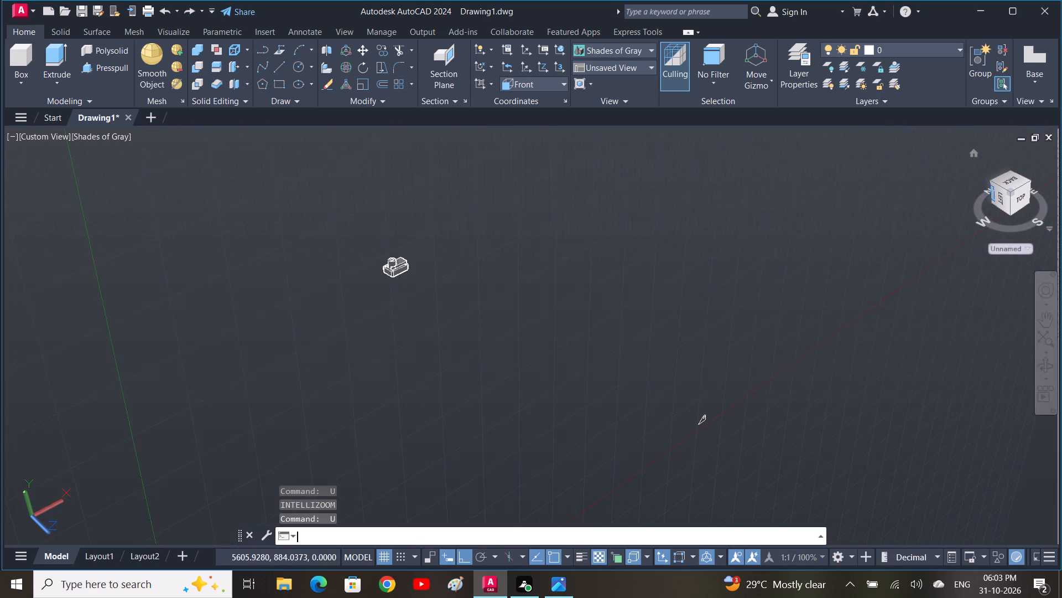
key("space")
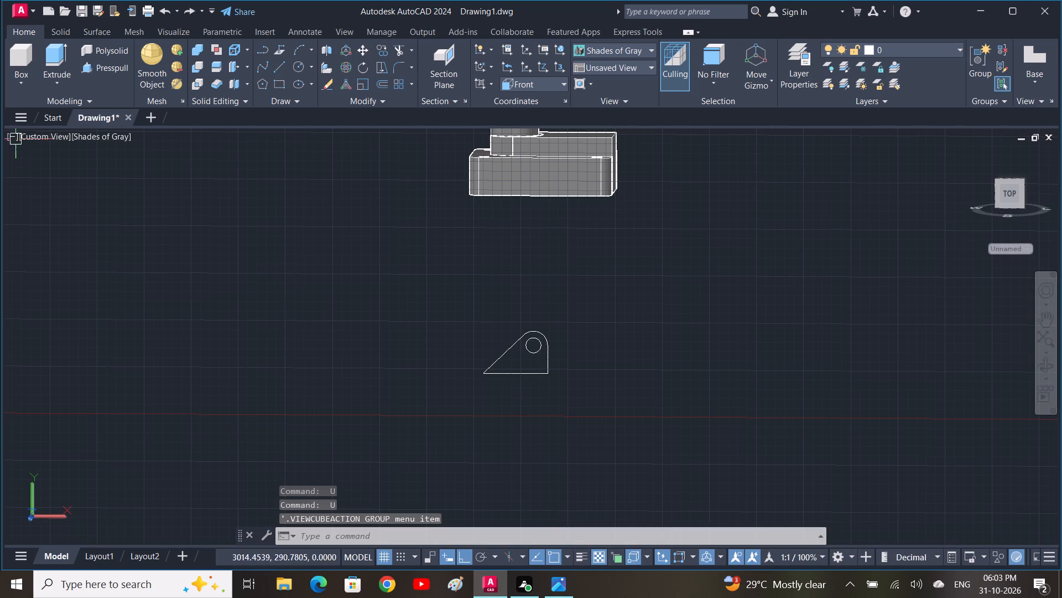
In the SW Isometric view, presspull the closed lug and rib profile around the hole by 10 mm.
left_click(34, 134)
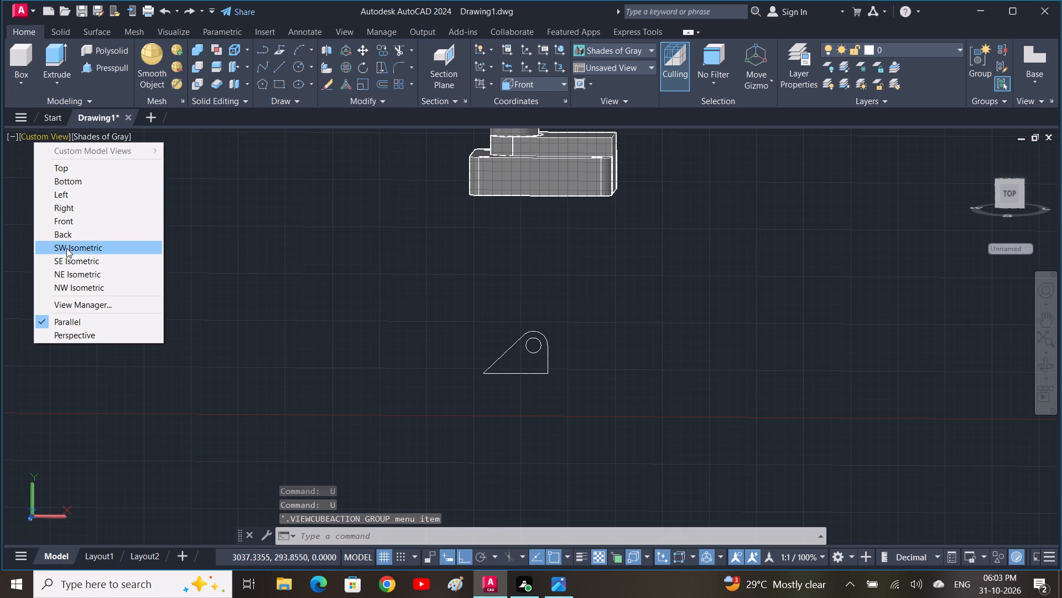
left_click(66, 248)
middle_click_drag(618, 382, 476, 194)
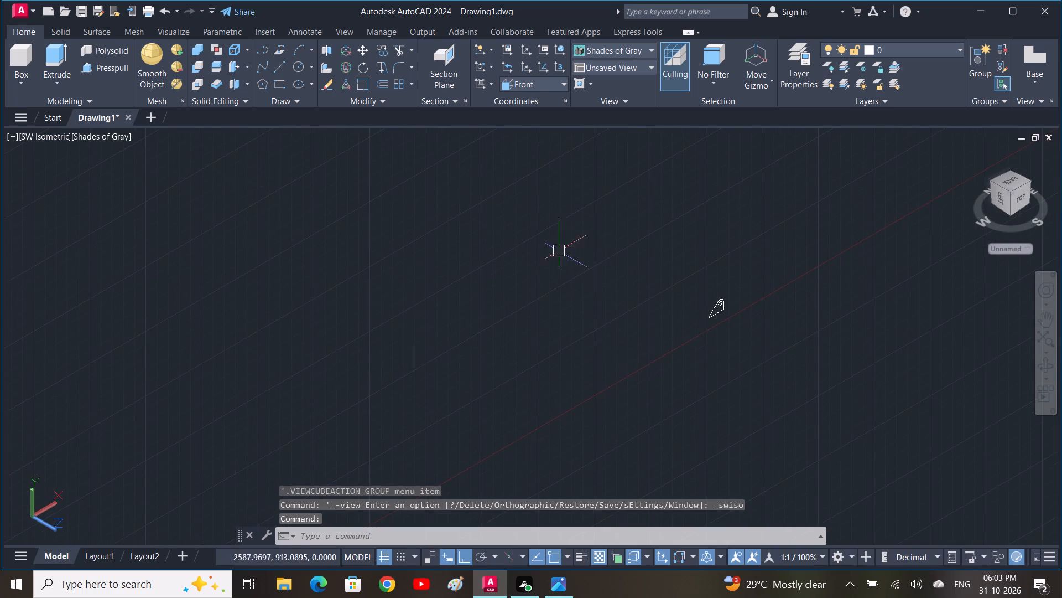
scroll(663, 306, "up", 2)
middle_click_drag(762, 370, 736, 331)
scroll(758, 359, "up", 1)
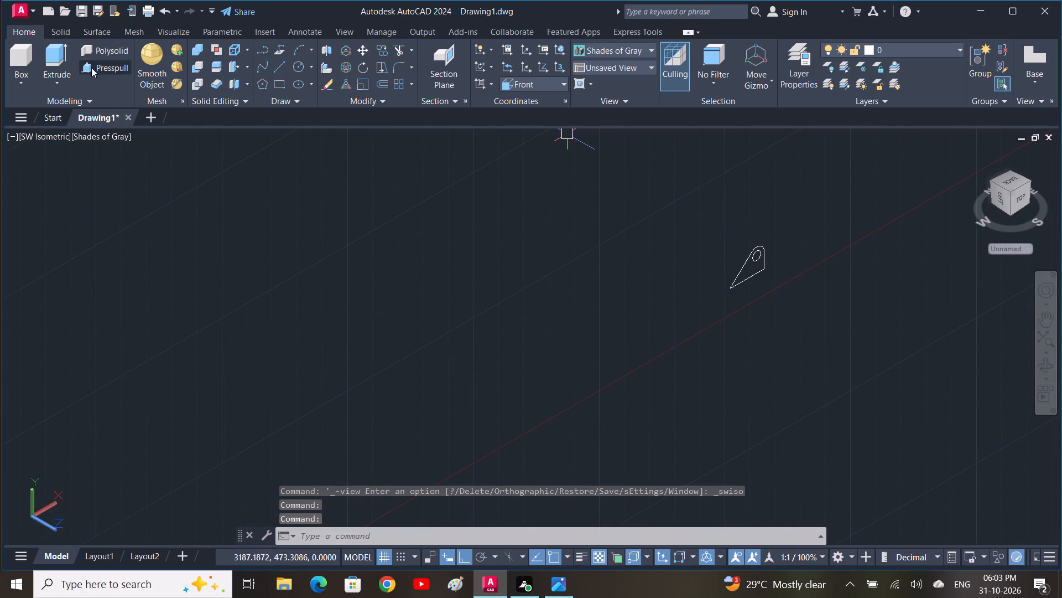
left_click(108, 68)
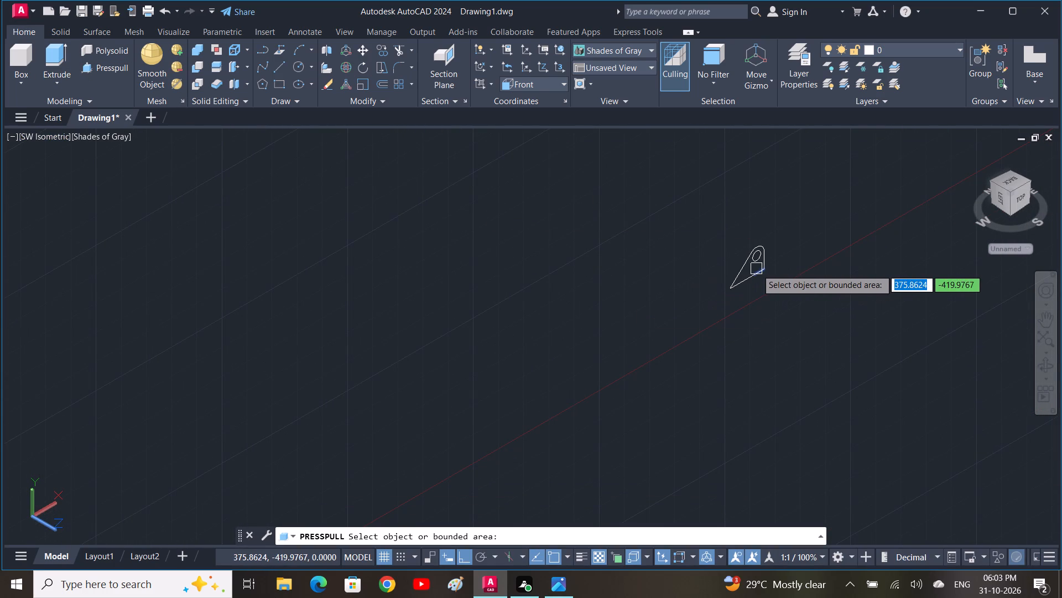
scroll(752, 270, "up", 2)
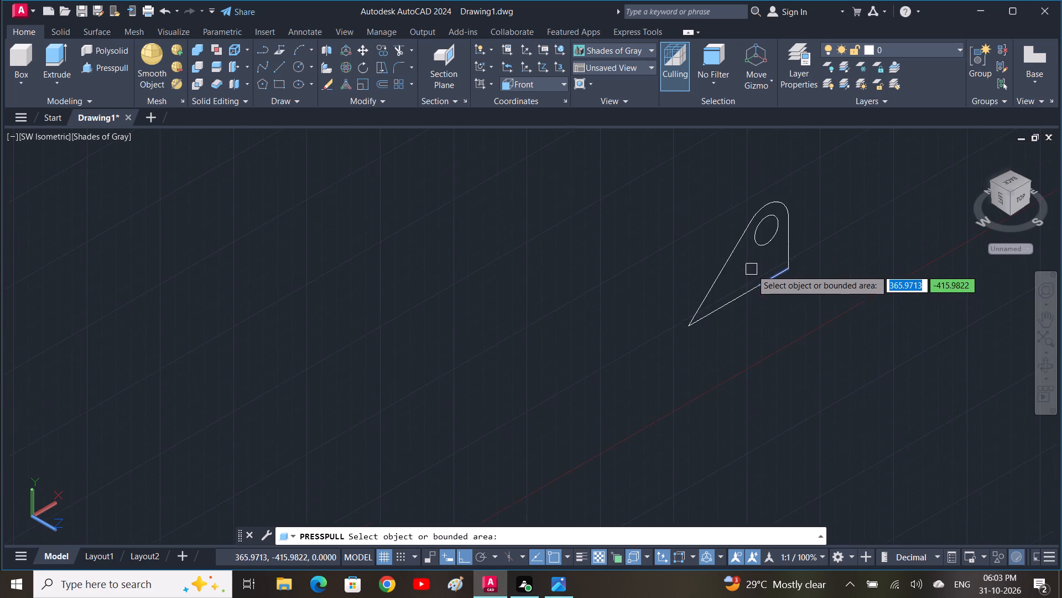
scroll(752, 270, "up", 3)
left_click(754, 249)
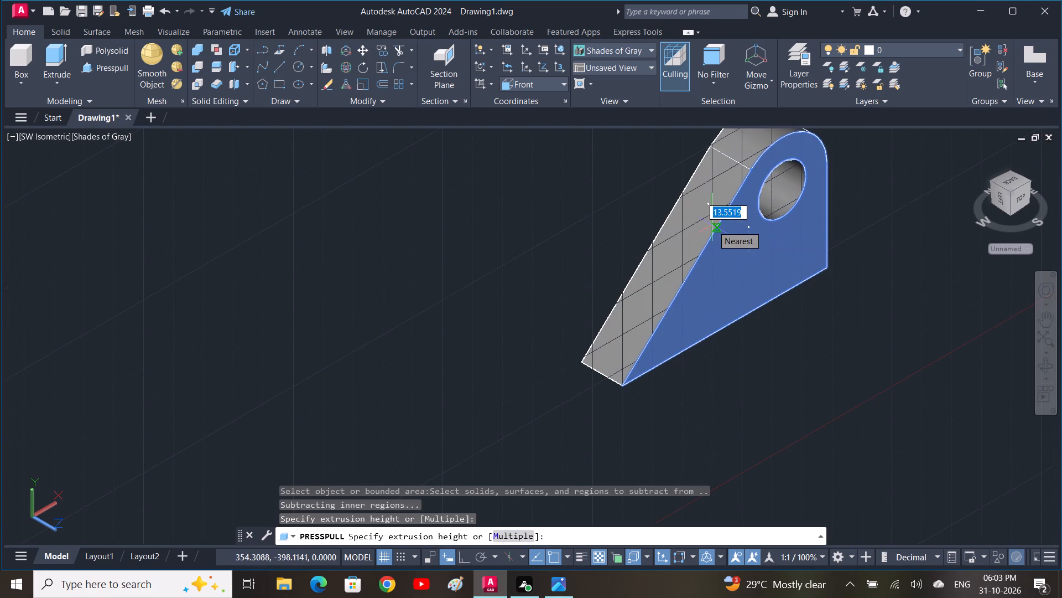
type("10")
key("space")
key("space")
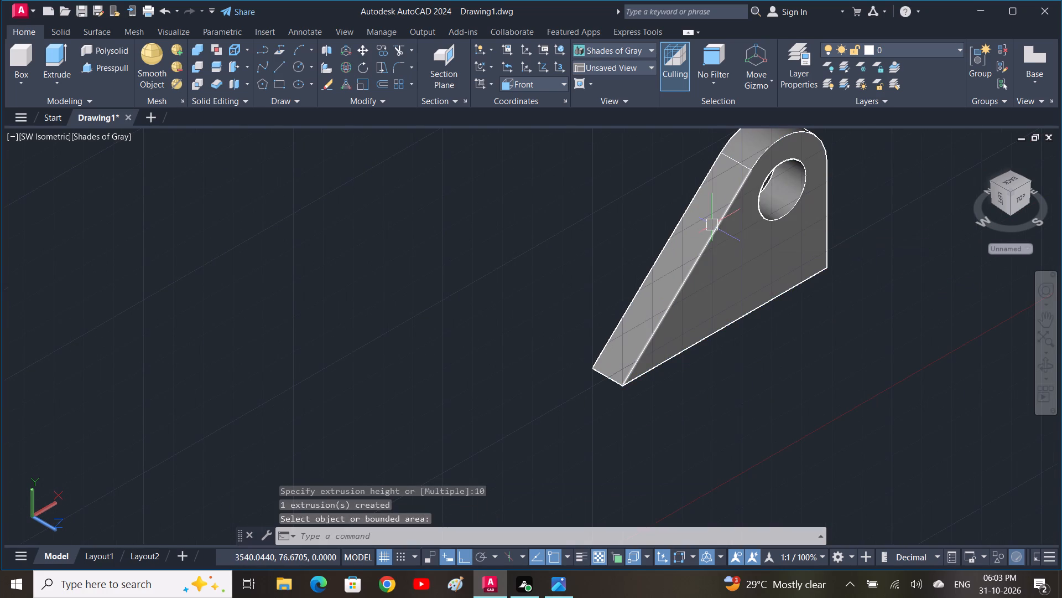
key("Escape")
In the Front view, draw a circle of radius 10 in the empty space beside the lug solid, checking the 3D DAI reference.
scroll(710, 232, "down", 1)
middle_click_drag(686, 263, 652, 246)
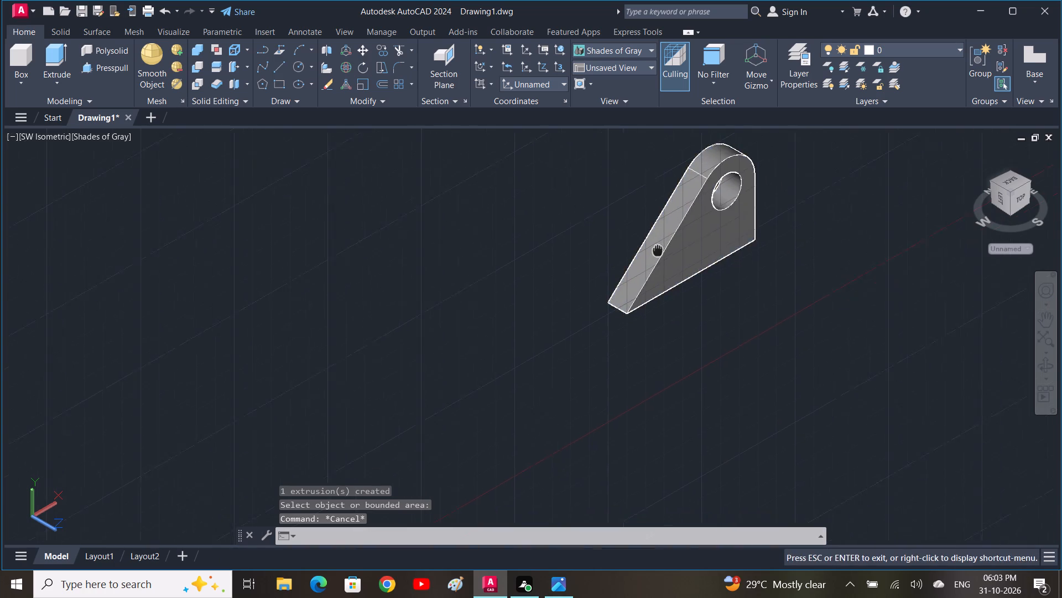
middle_click_drag(652, 246, 558, 224)
scroll(570, 224, "down", 1)
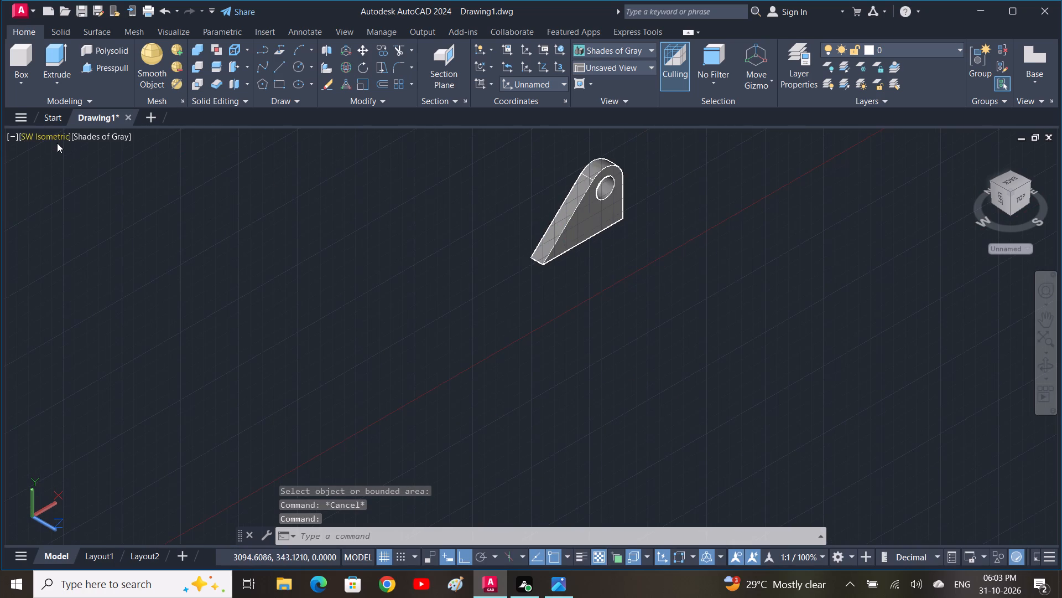
left_click(57, 142)
left_click(85, 220)
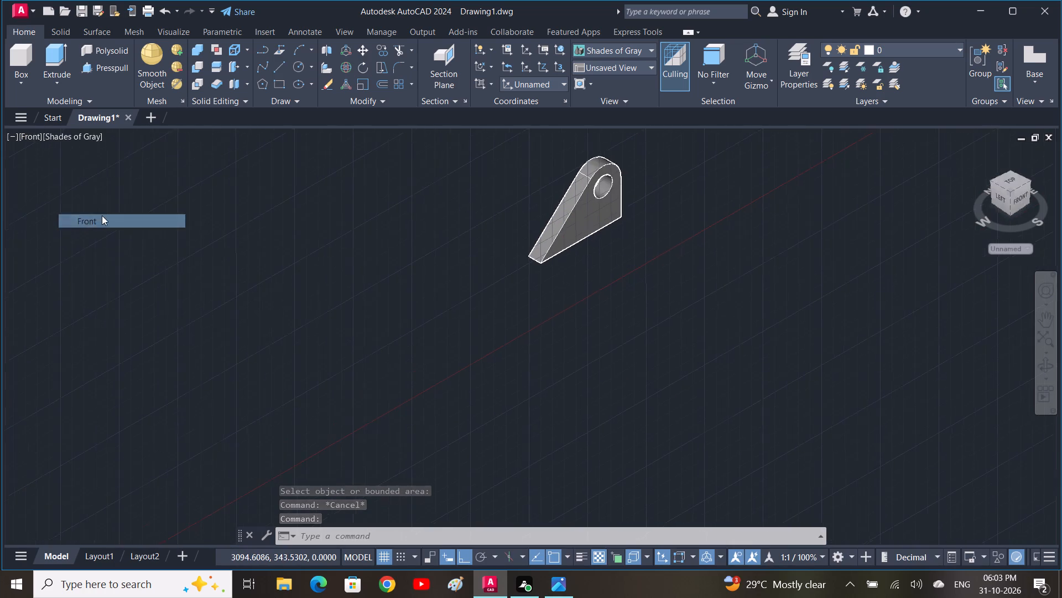
scroll(379, 223, "down", 2)
middle_click_drag(529, 285, 471, 256)
scroll(529, 285, "down", 1)
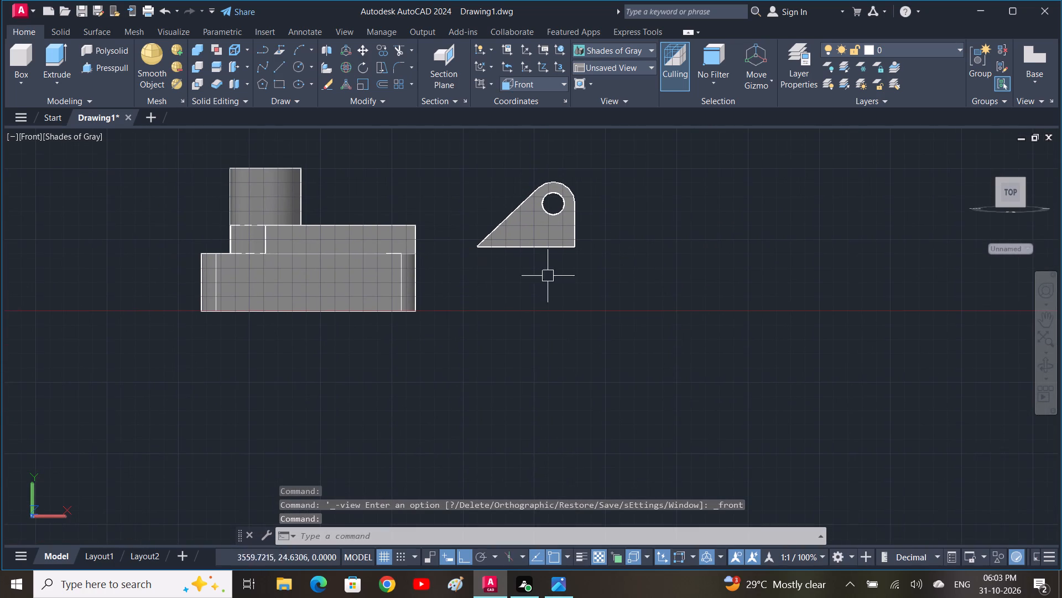
type("c")
key("space")
left_click(763, 226)
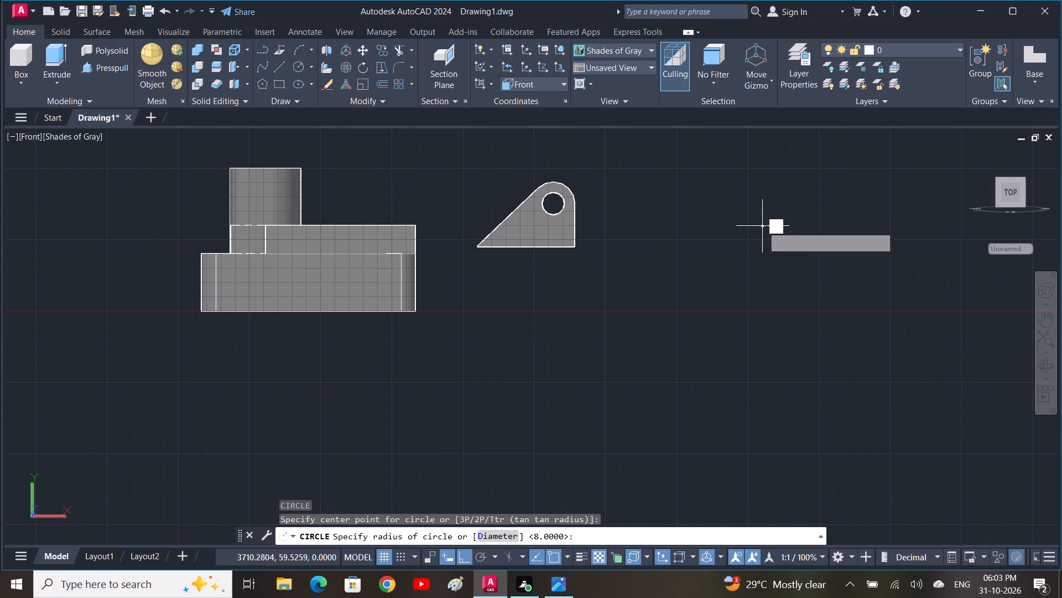
left_click(559, 576)
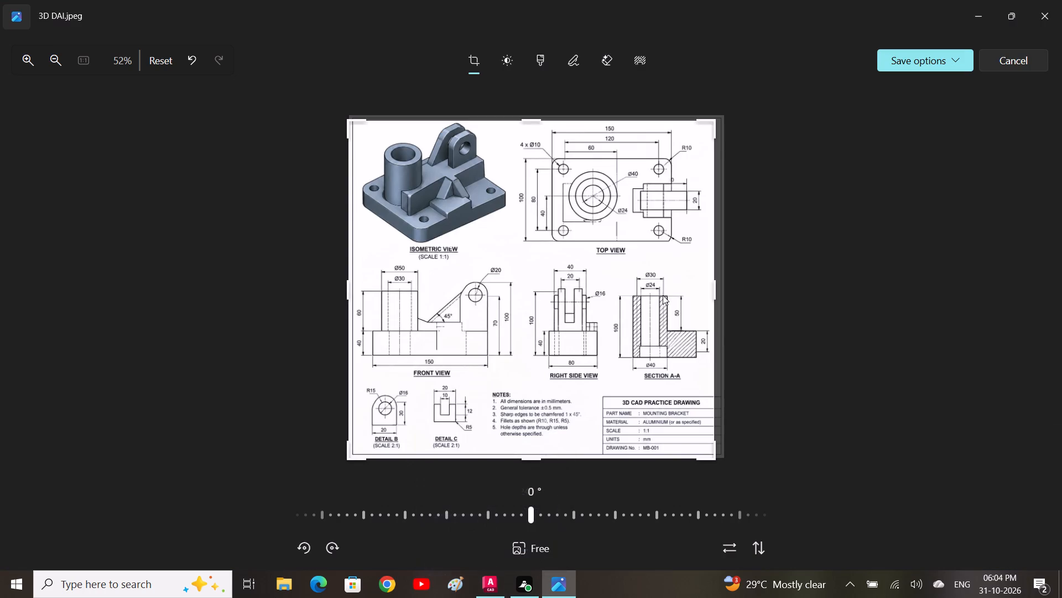
left_click(486, 592)
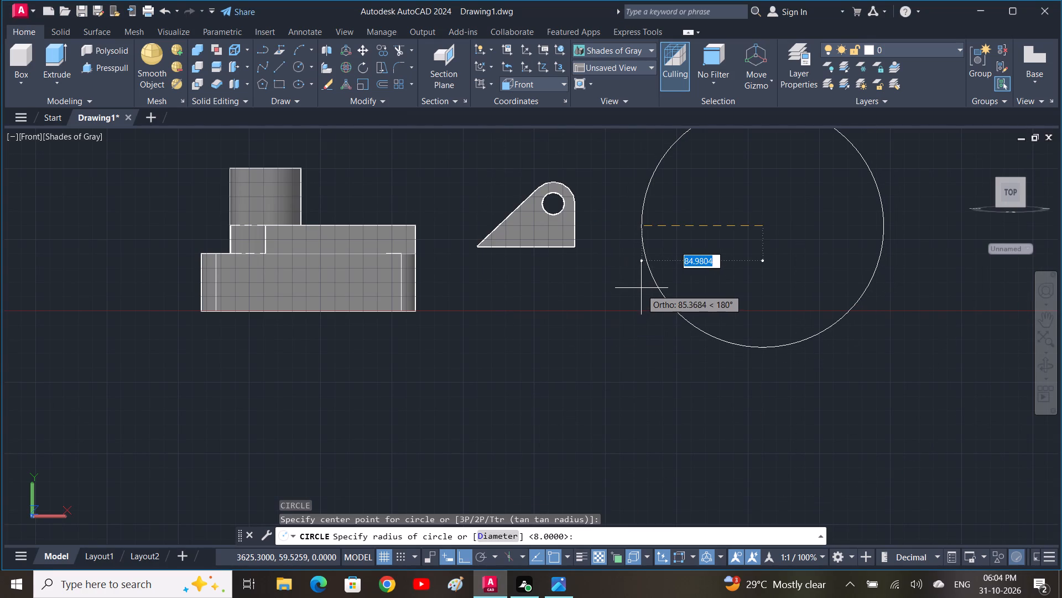
key("2")
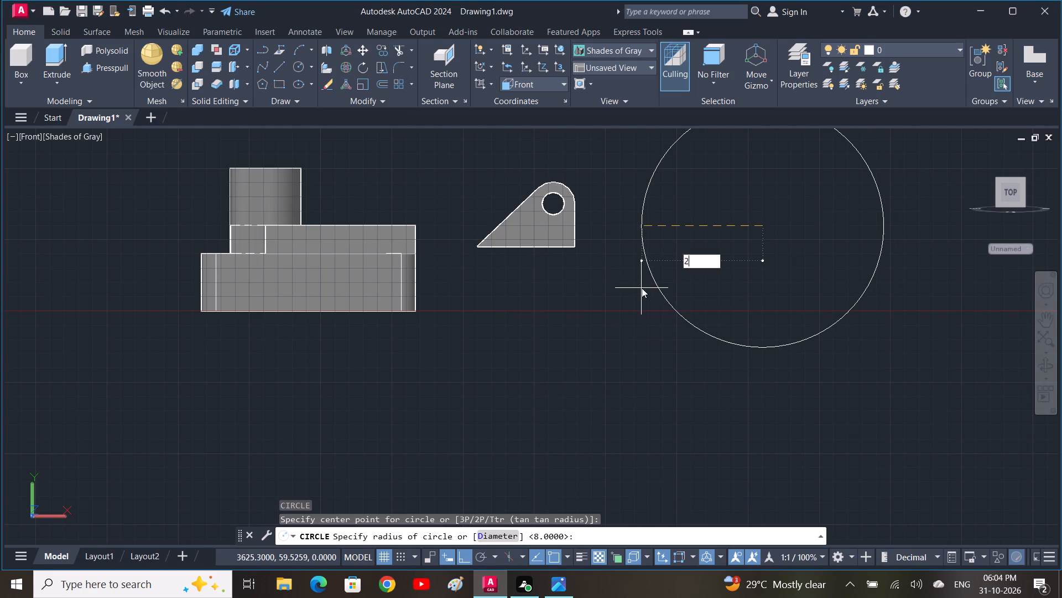
key("BackSpace")
type("10")
key("space")
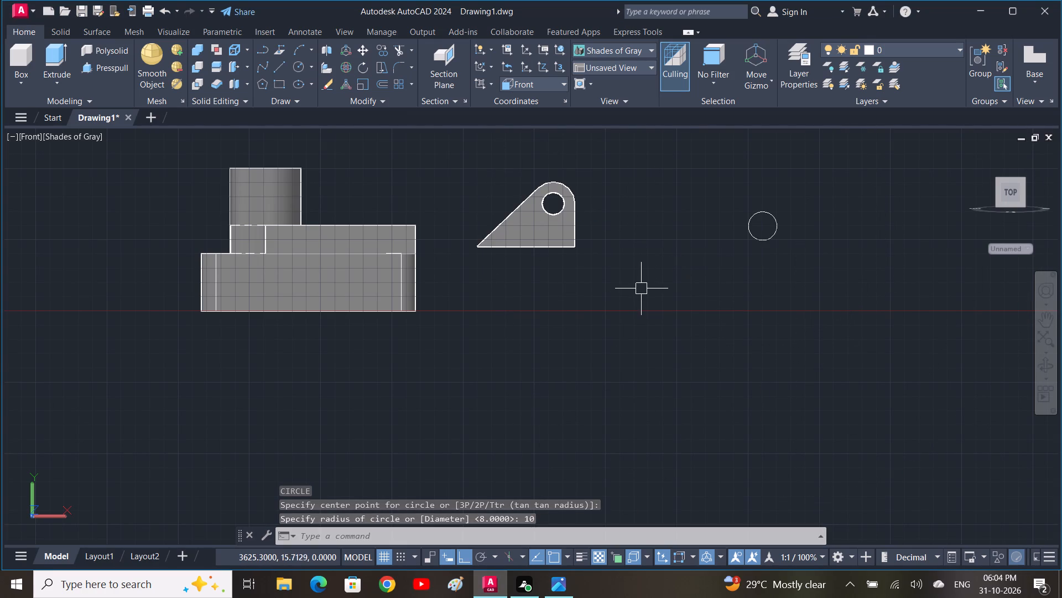
Draw a concentric circle of radius 16 around the radius 10 circle.
type("c")
key("space")
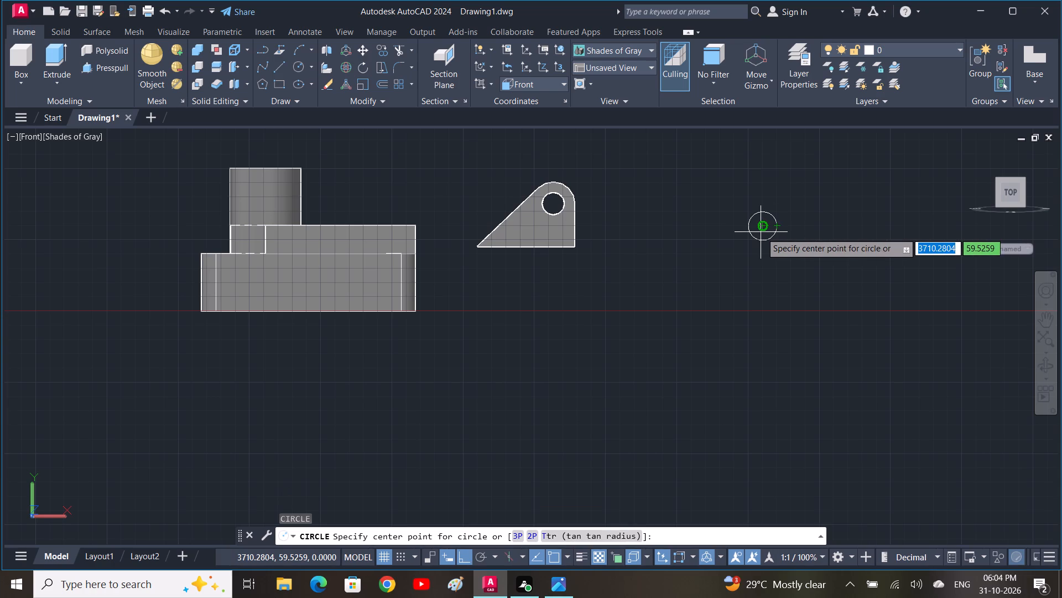
left_click(761, 228)
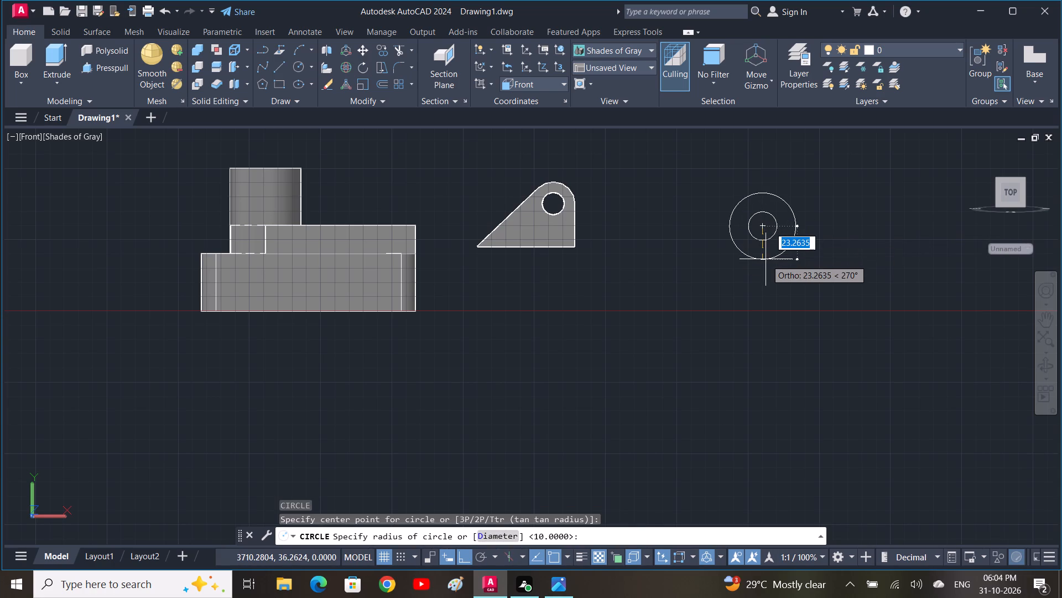
key("1")
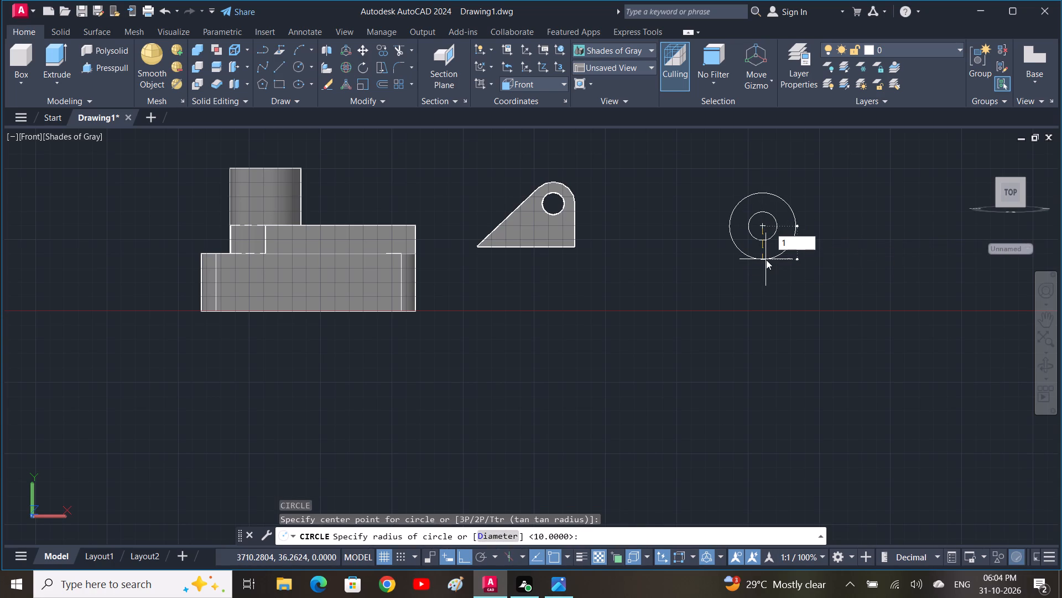
type("6")
key("space")
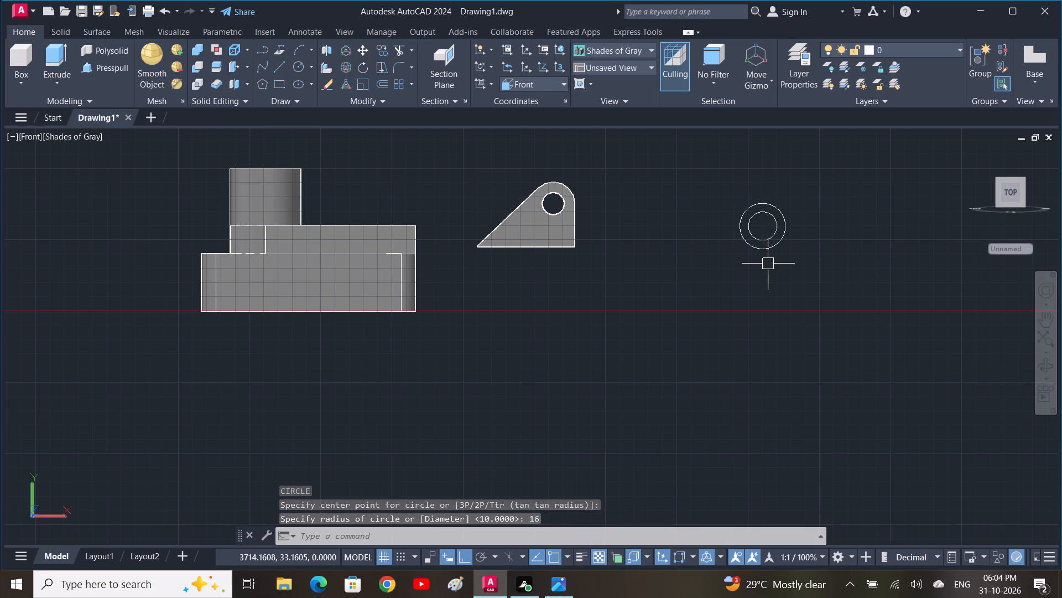
Draw a vertical line 100 mm long downward from the outer circle's top quadrant.
type("l")
key("space")
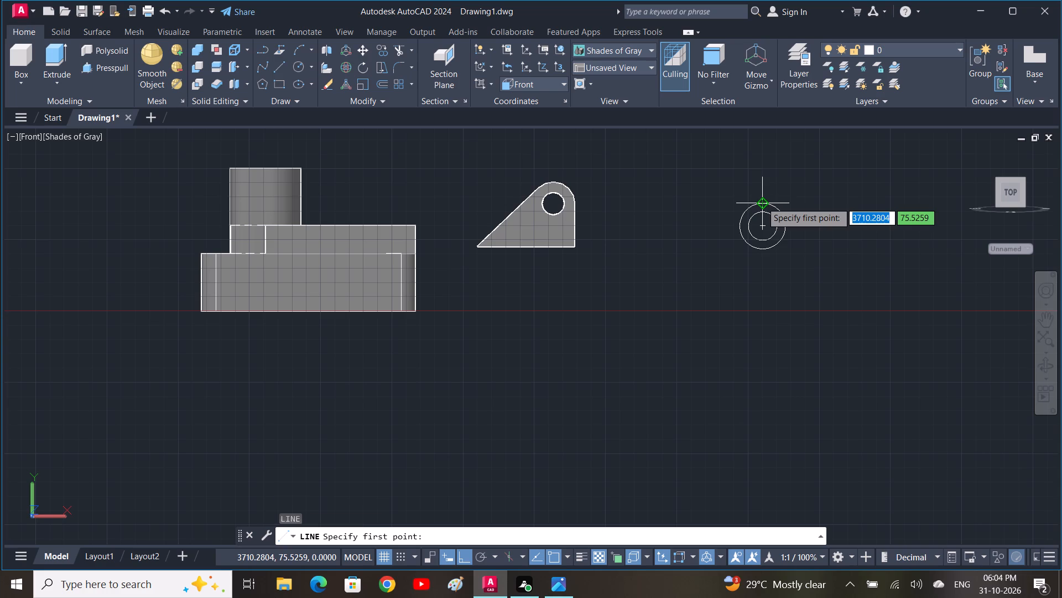
left_click(762, 202)
type("100")
key("space")
key("space")
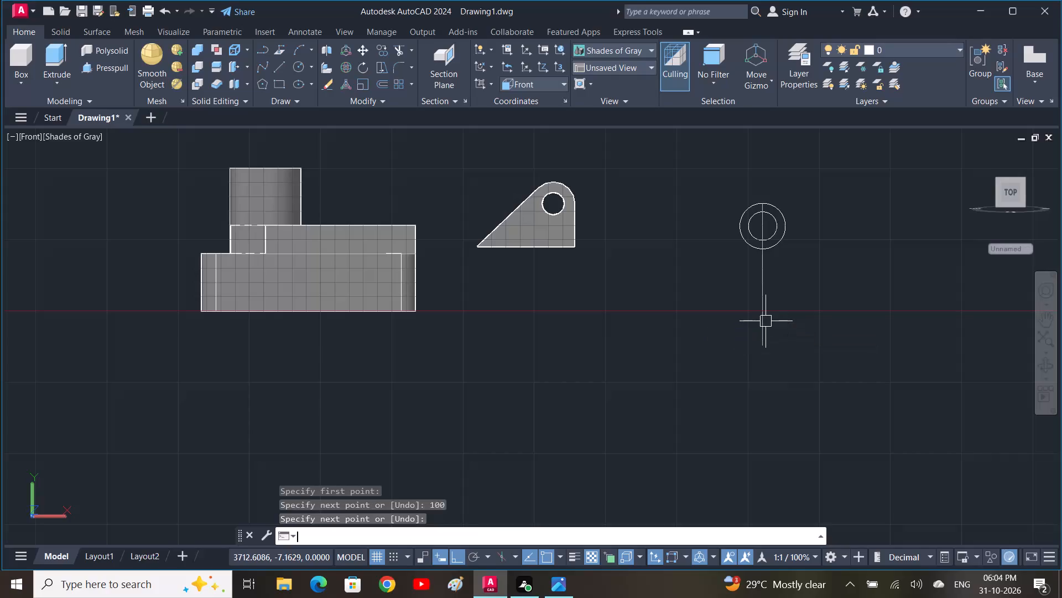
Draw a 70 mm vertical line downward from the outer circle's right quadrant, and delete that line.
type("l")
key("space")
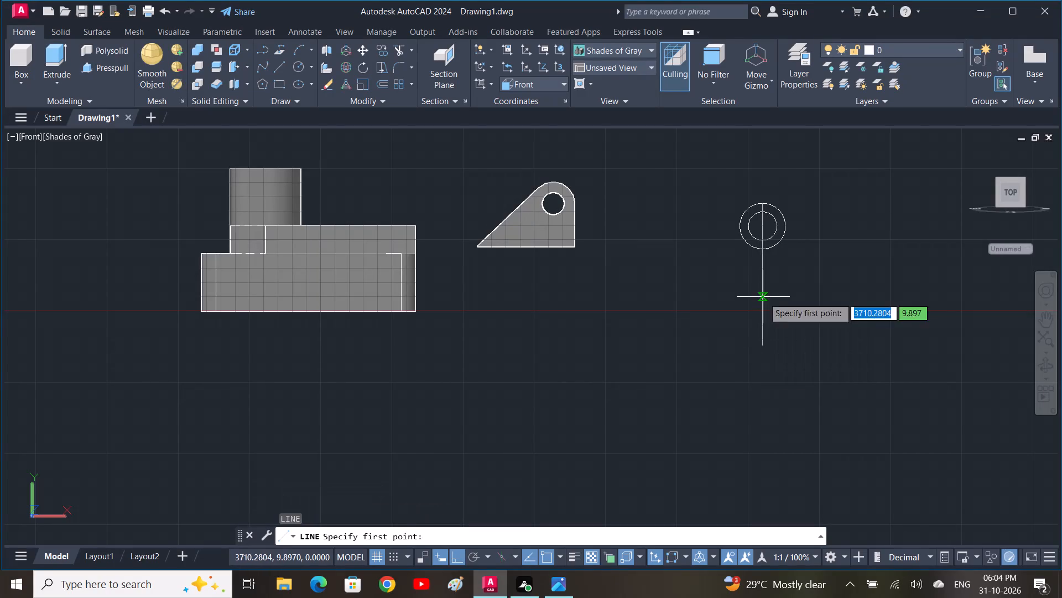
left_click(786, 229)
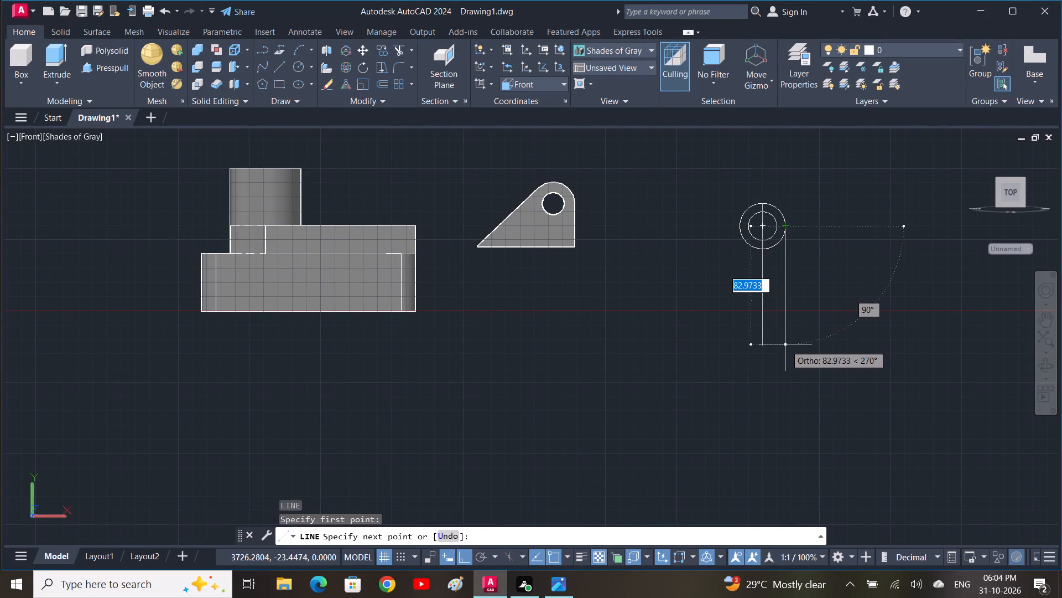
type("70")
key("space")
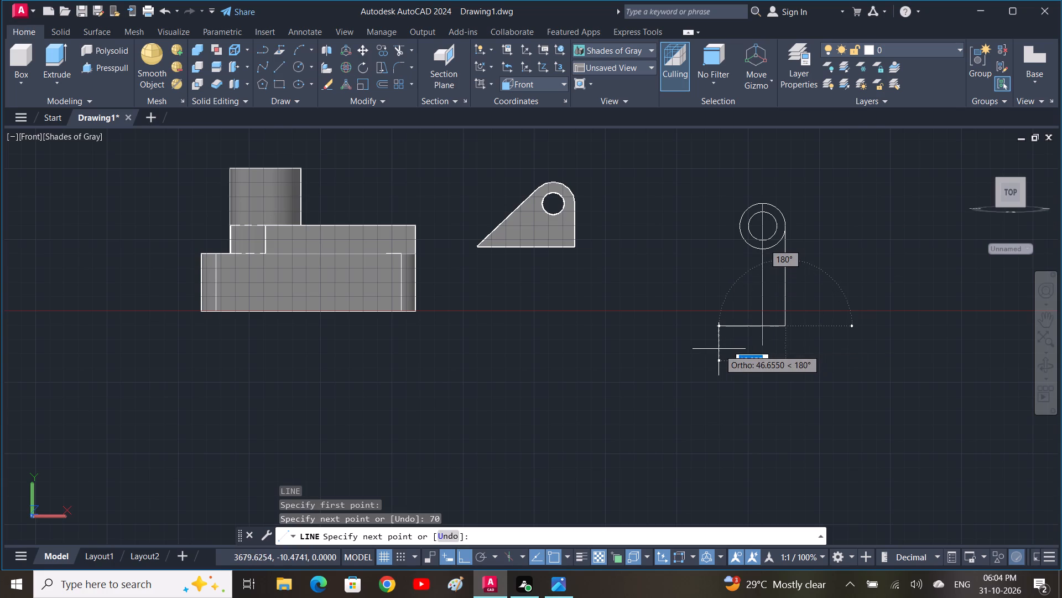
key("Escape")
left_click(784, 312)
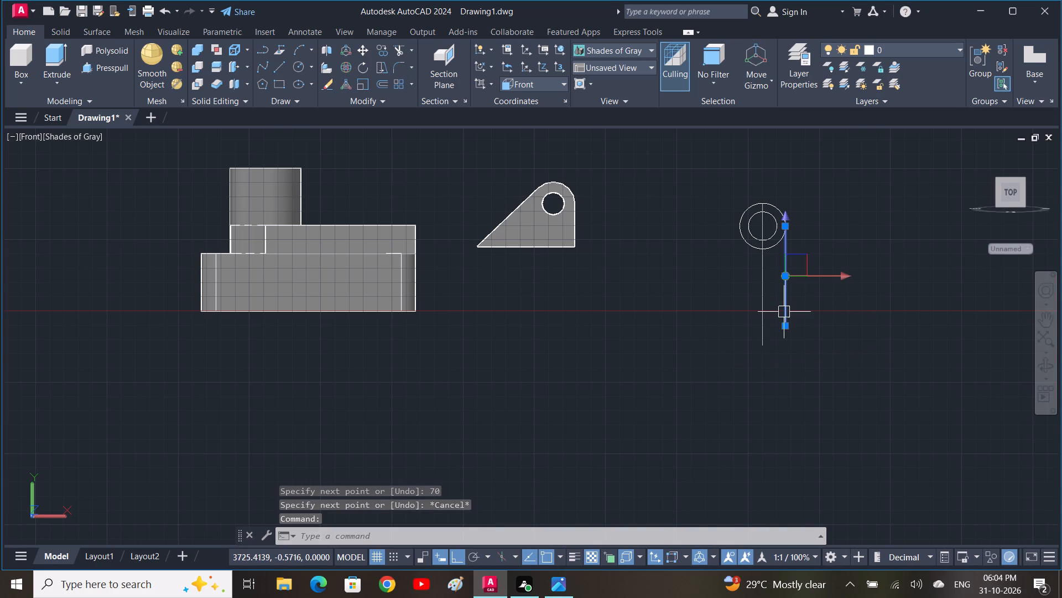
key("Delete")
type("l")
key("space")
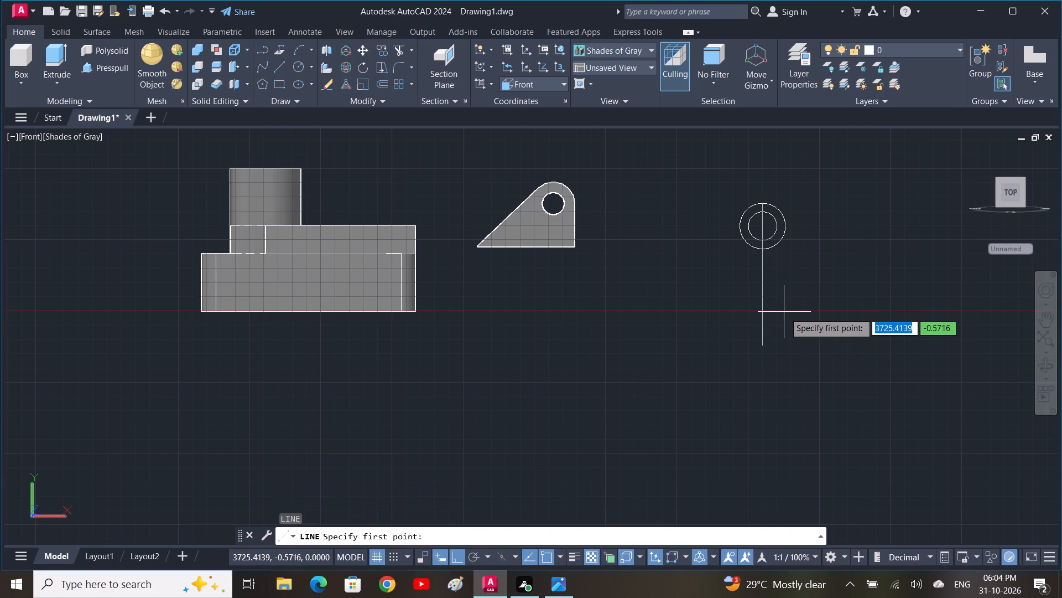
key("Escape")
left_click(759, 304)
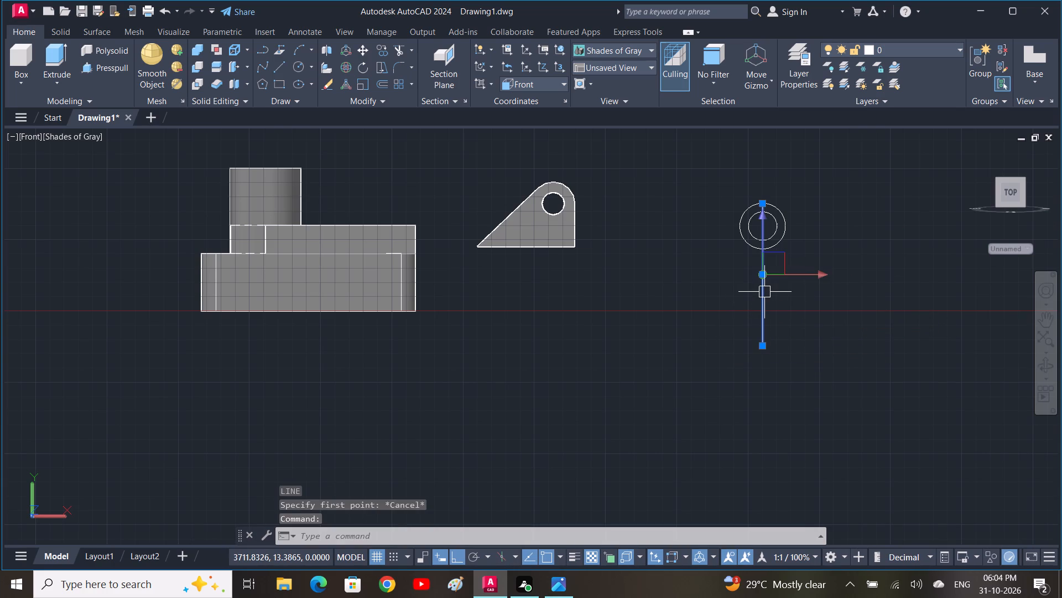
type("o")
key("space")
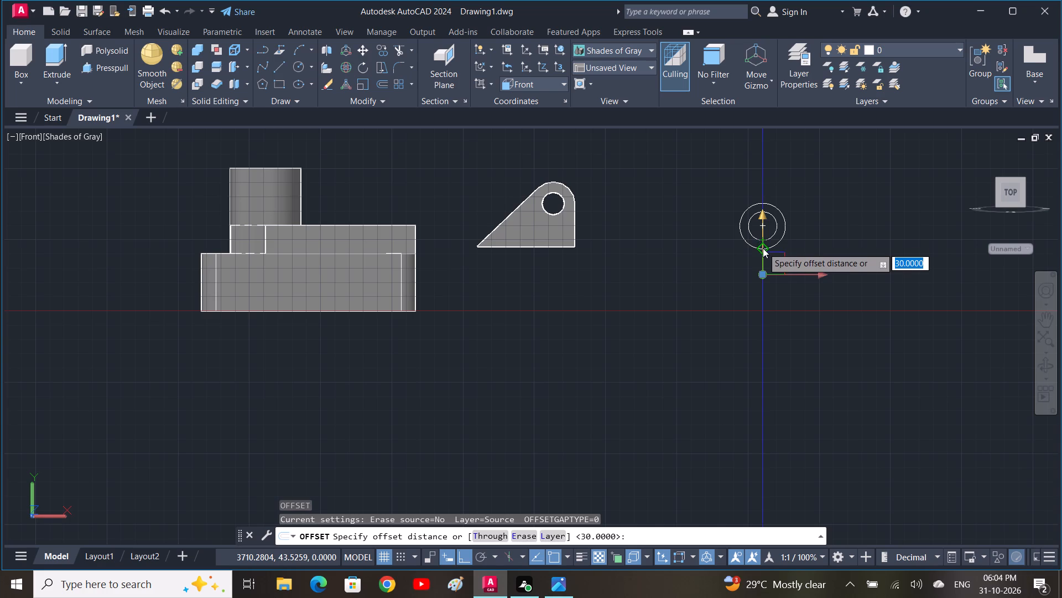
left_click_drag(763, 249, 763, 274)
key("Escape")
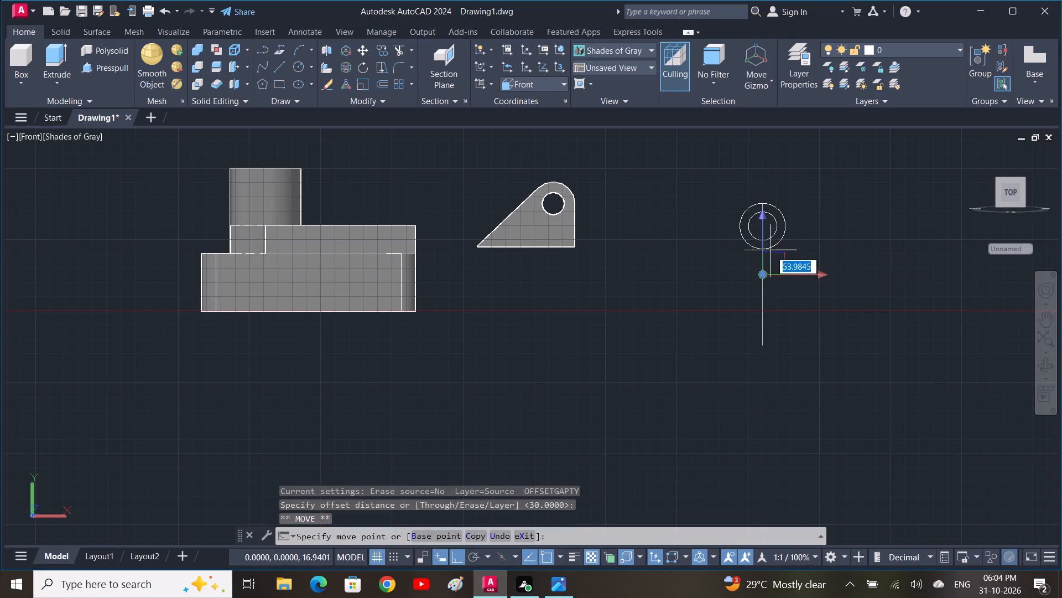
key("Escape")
Copy the vertical centre line from the circle centre to the outer circle's right and left quadrants.
left_click(766, 276)
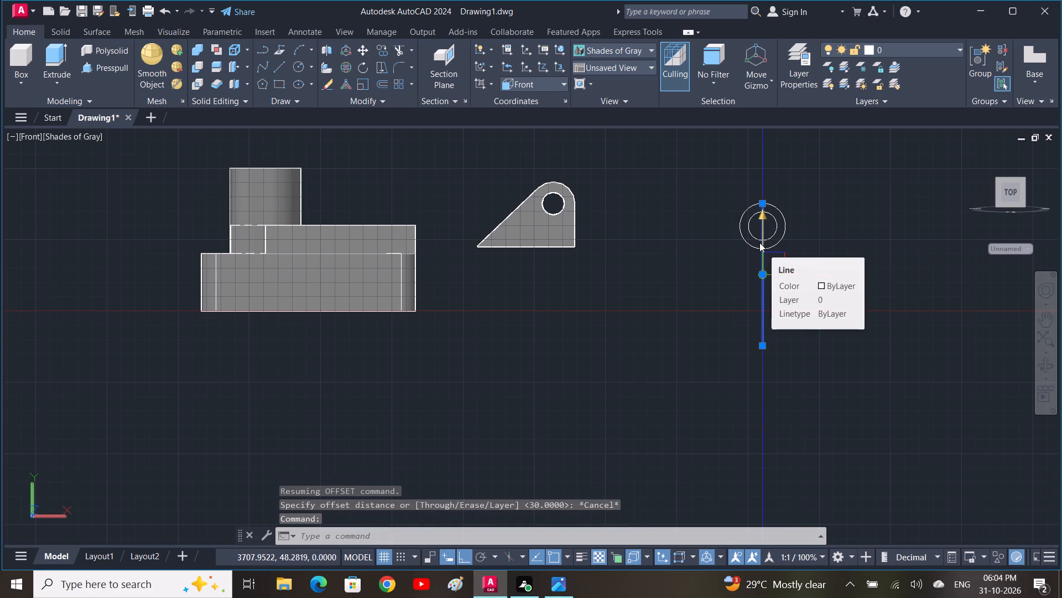
type("co")
key("space")
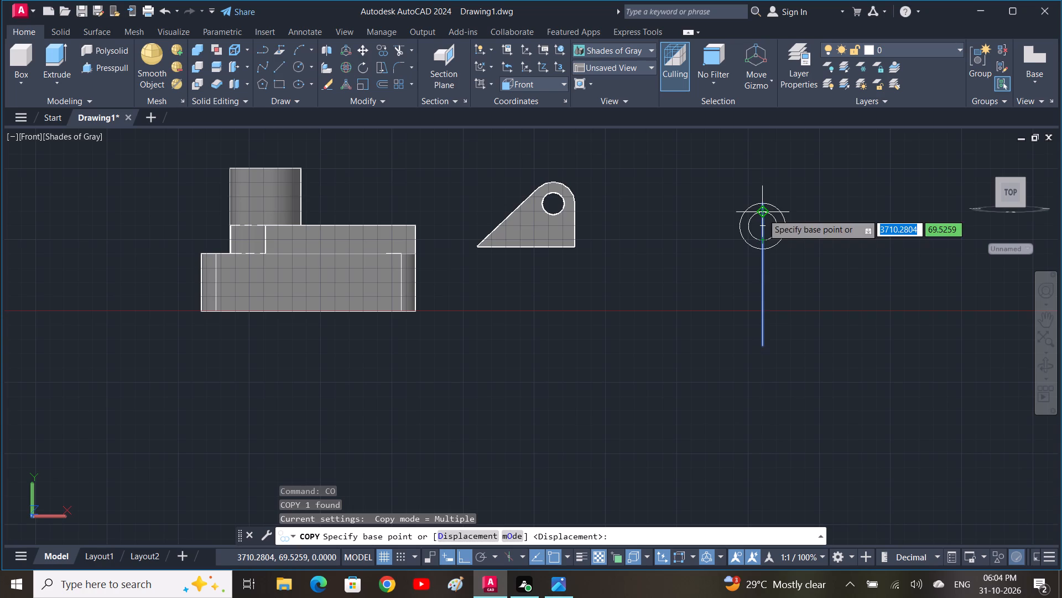
left_click(761, 227)
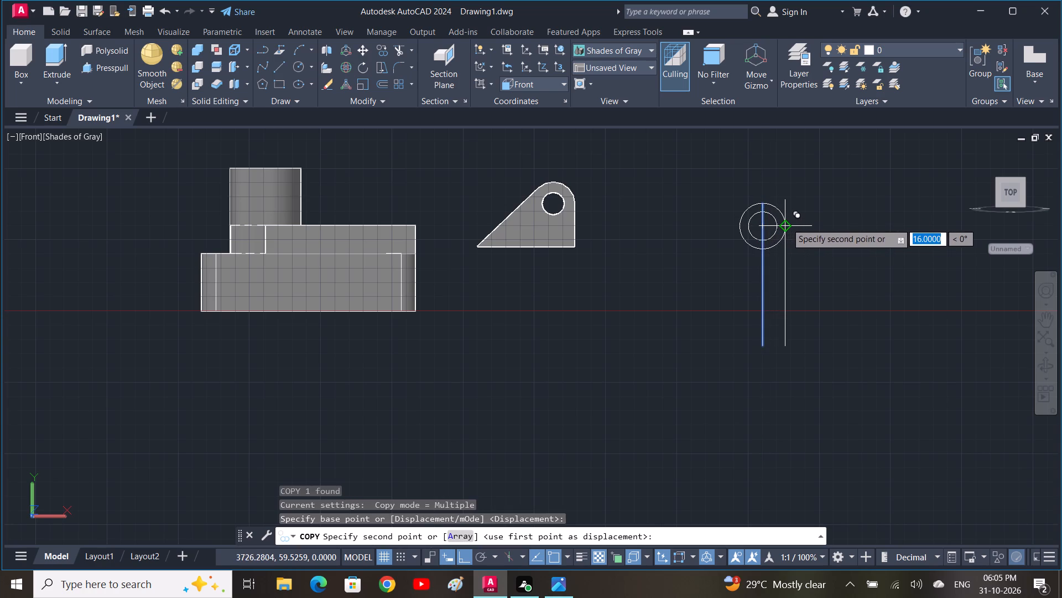
left_click(787, 223)
left_click(739, 227)
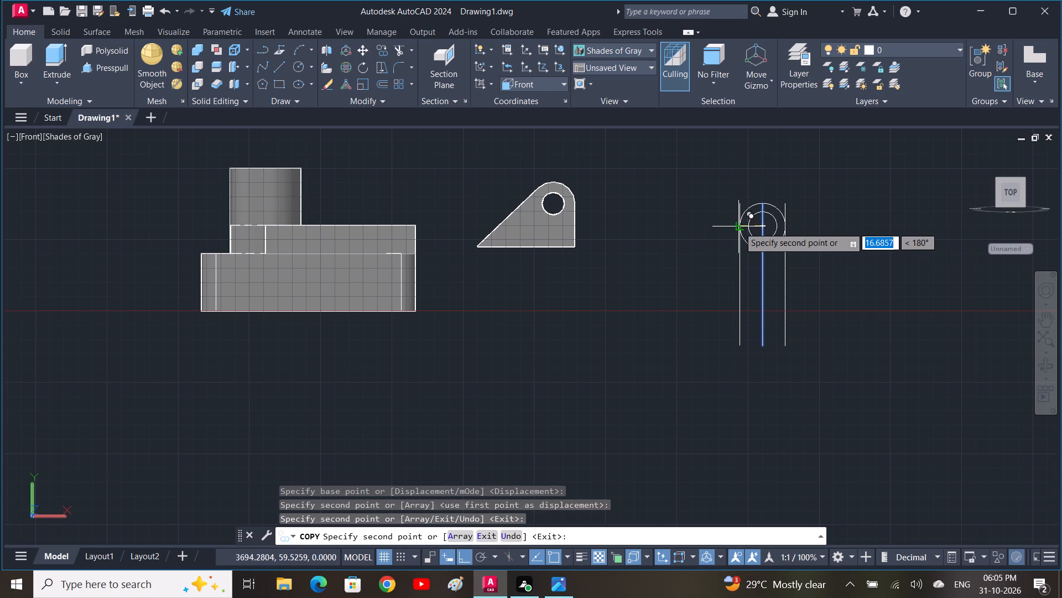
key("space")
Trim the parts of both side lines that extend above the outer circle's side quadrants.
type("tr")
key("space")
left_click(742, 209)
double_click(736, 212)
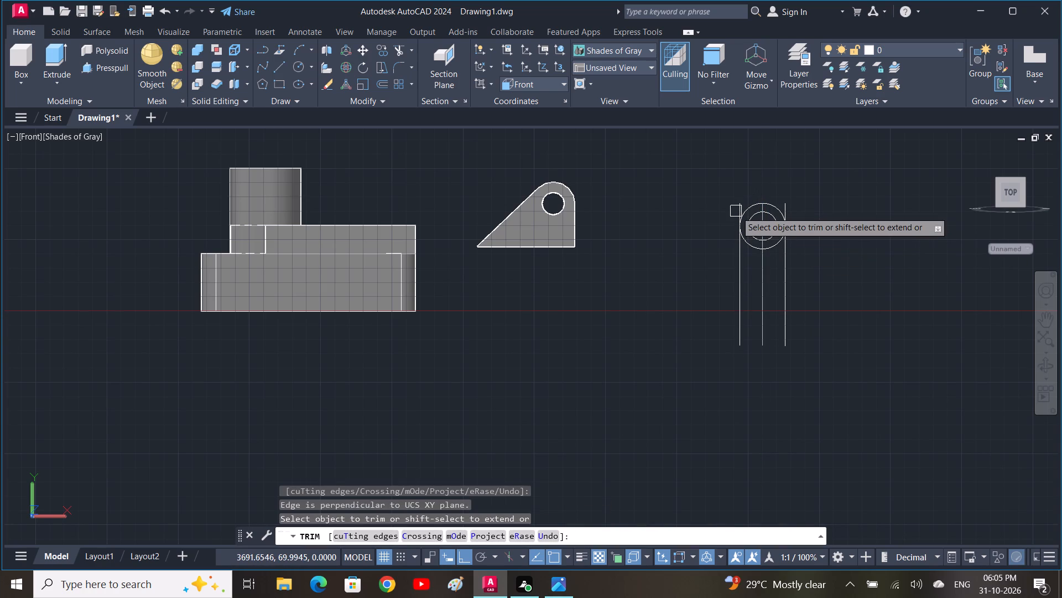
scroll(736, 212, "up", 3)
left_click_drag(771, 191, 720, 235)
scroll(802, 182, "up", 2)
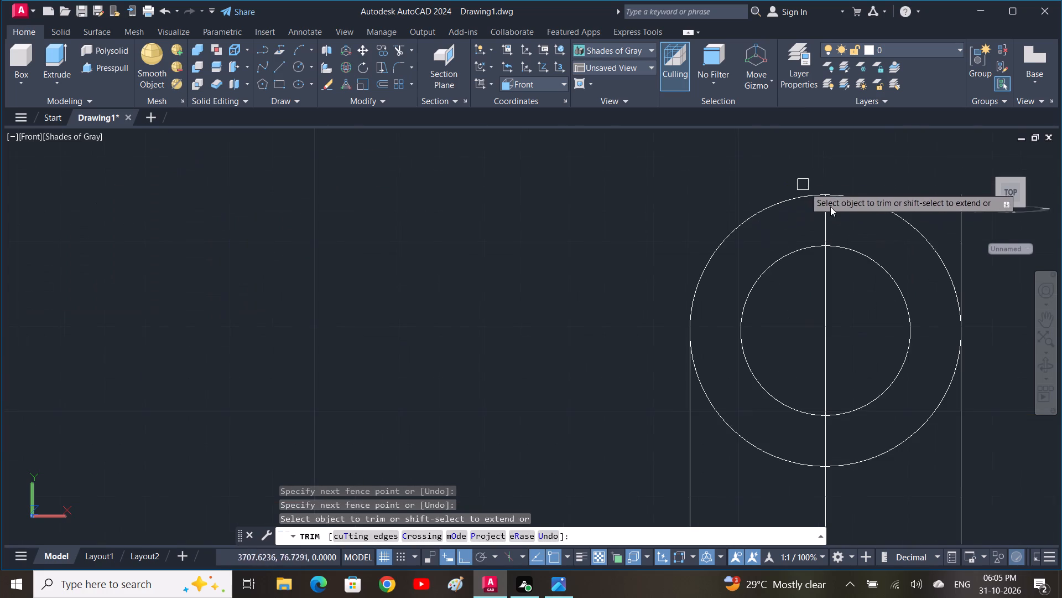
middle_click_drag(868, 230, 679, 217)
left_click_drag(737, 178, 804, 274)
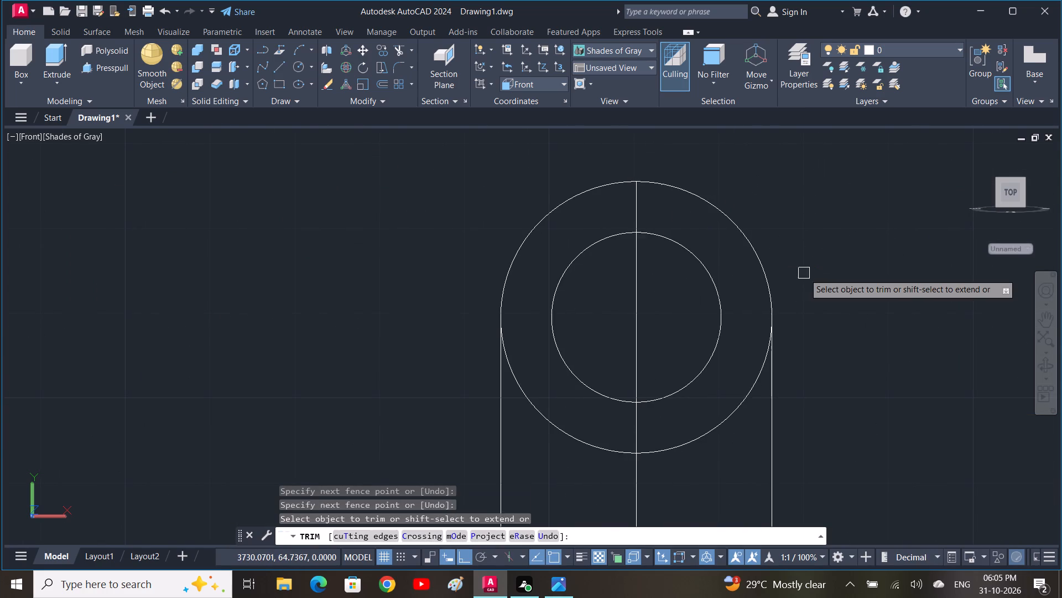
scroll(804, 274, "up", 2)
scroll(806, 273, "down", 4)
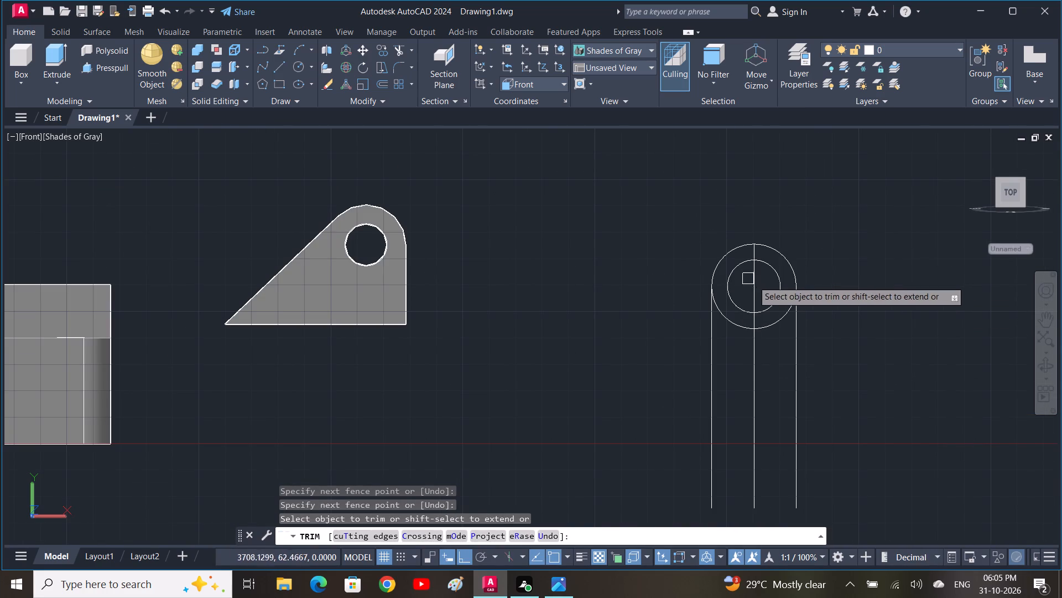
Trim the centre line inside the inner circle and between the two circles above the hole.
double_click(755, 280)
left_click_drag(764, 285, 747, 291)
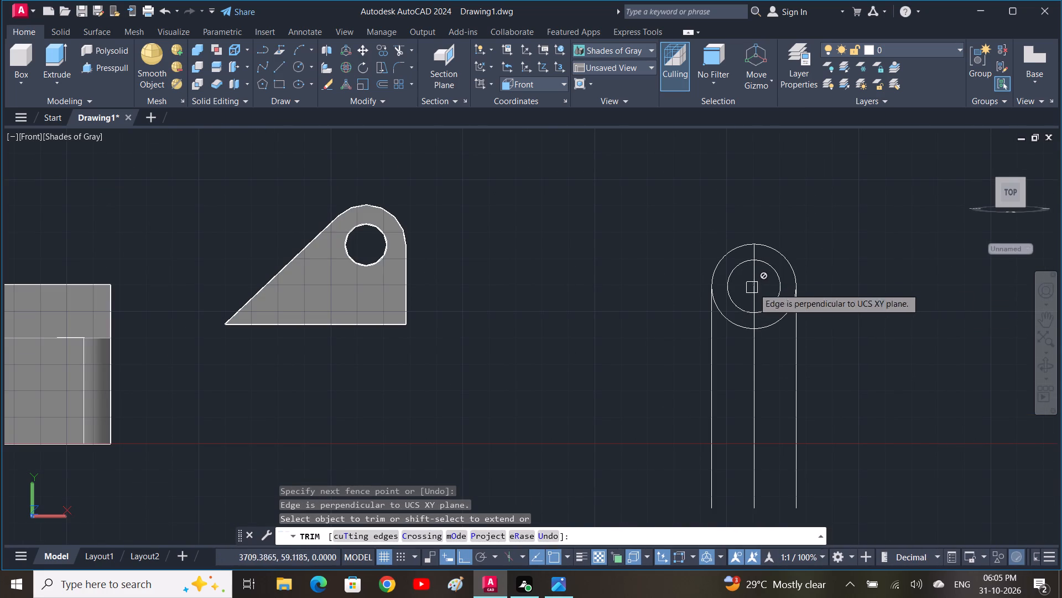
left_click_drag(755, 287, 745, 288)
left_click_drag(736, 282, 770, 287)
scroll(766, 287, "up", 3)
left_click_drag(763, 286, 762, 286)
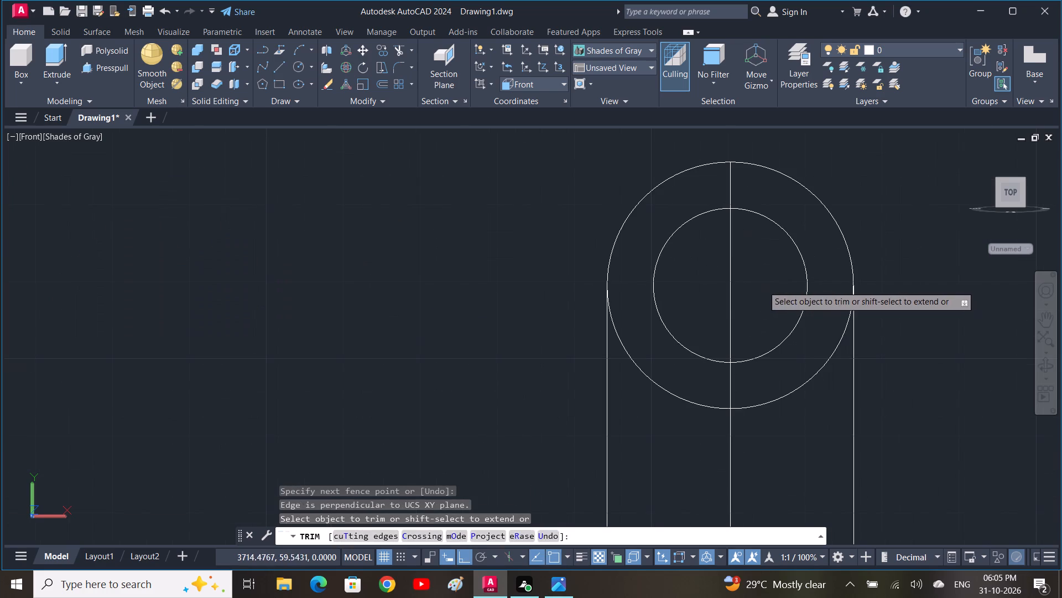
left_click_drag(762, 286, 704, 292)
scroll(720, 233, "up", 1)
middle_click_drag(719, 222, 701, 310)
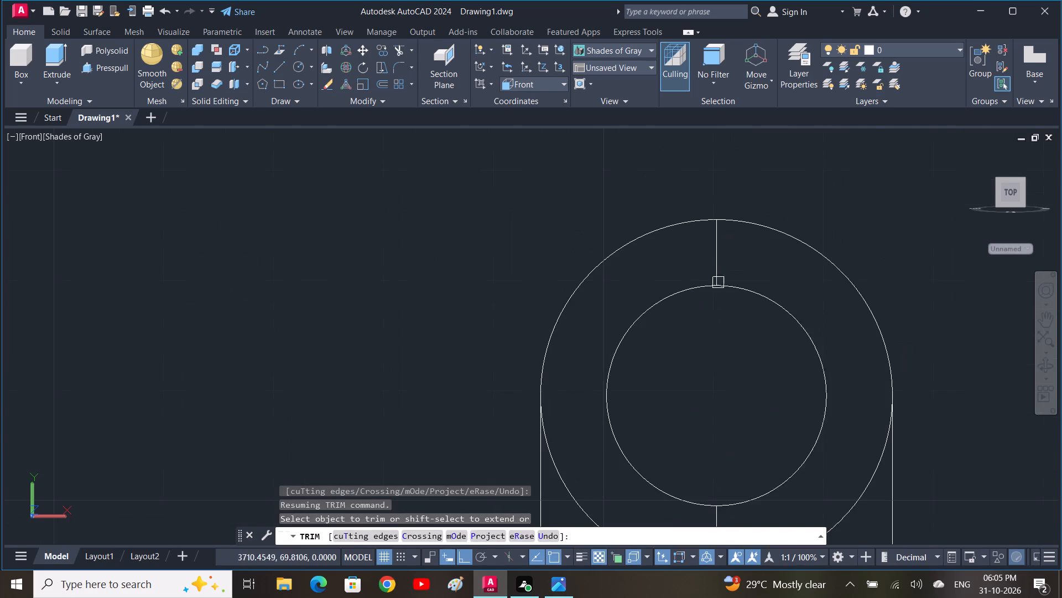
left_click_drag(745, 259, 683, 270)
scroll(685, 261, "down", 2)
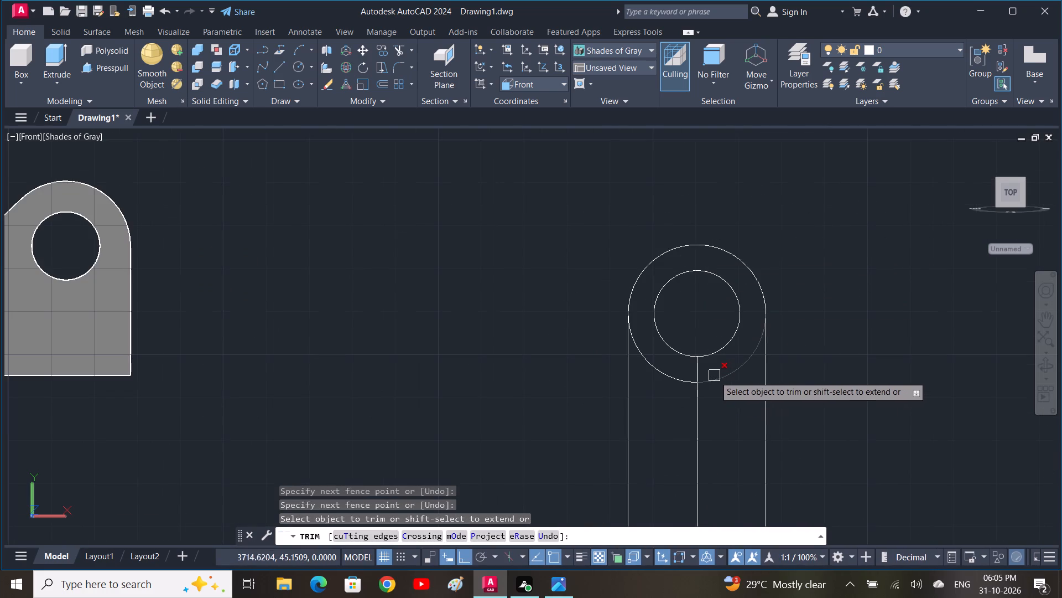
Trim the centre line segment between the inner and outer circles below the hole.
scroll(706, 372, "up", 1)
left_click_drag(650, 374, 702, 360)
type("u")
key("space")
scroll(700, 373, "down", 1)
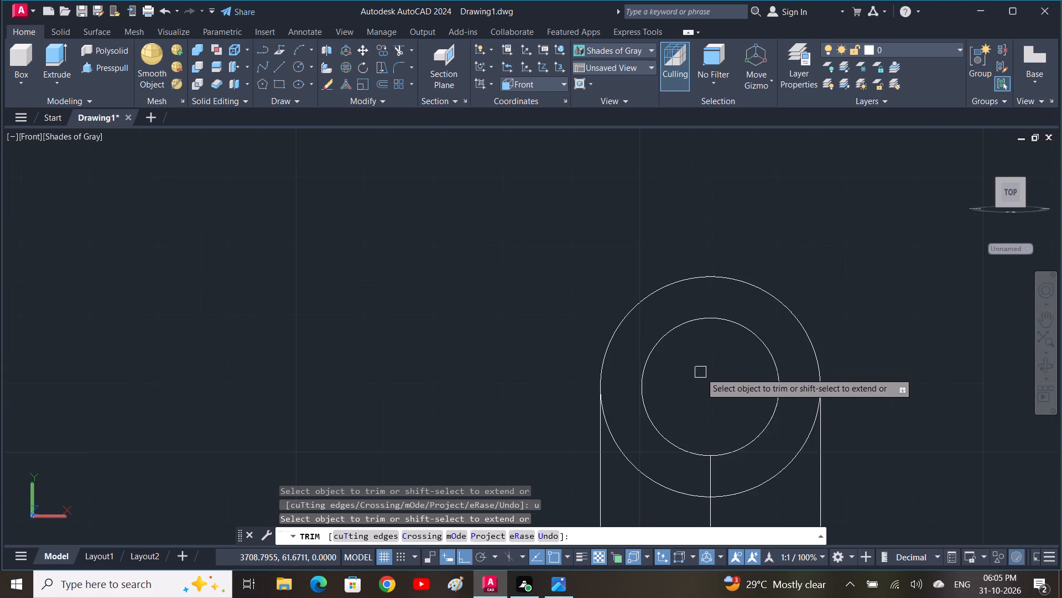
left_click(712, 482)
scroll(712, 479, "down", 2)
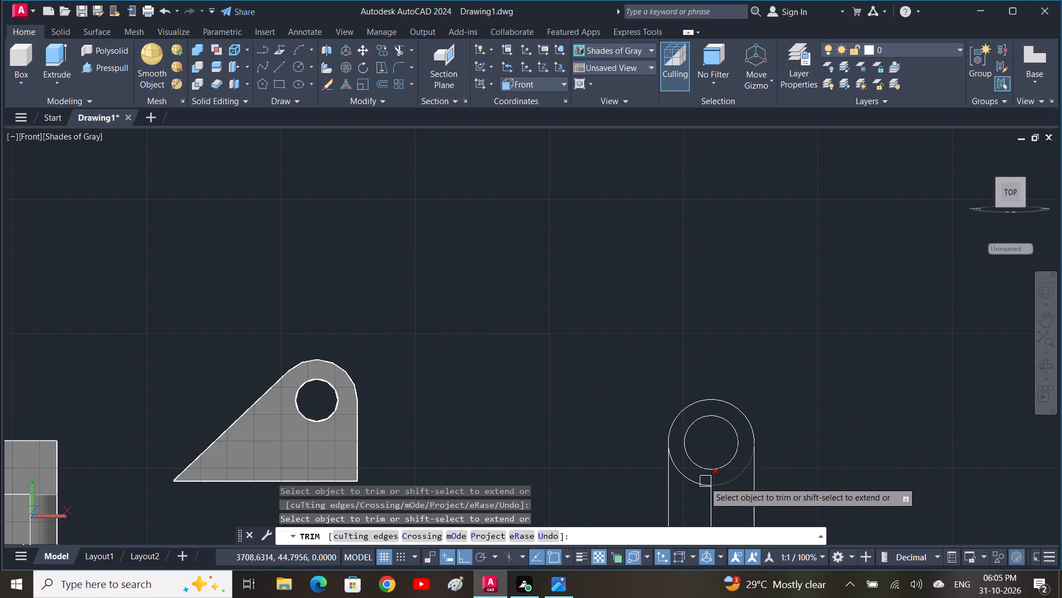
Trim away the outer circle's lower half and the remaining centre line, leaving a round-topped lug outline.
middle_click_drag(700, 476, 684, 383)
left_click(680, 387)
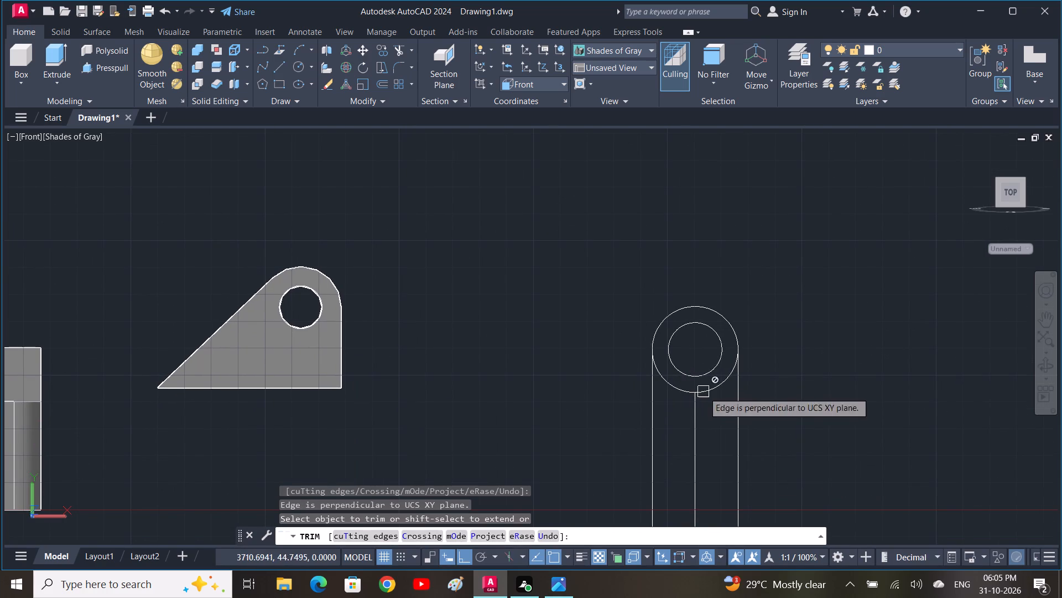
left_click(704, 392)
left_click(704, 394)
scroll(709, 401, "up", 1)
left_click_drag(707, 363, 708, 370)
key("u")
key("space")
scroll(722, 454, "down", 1)
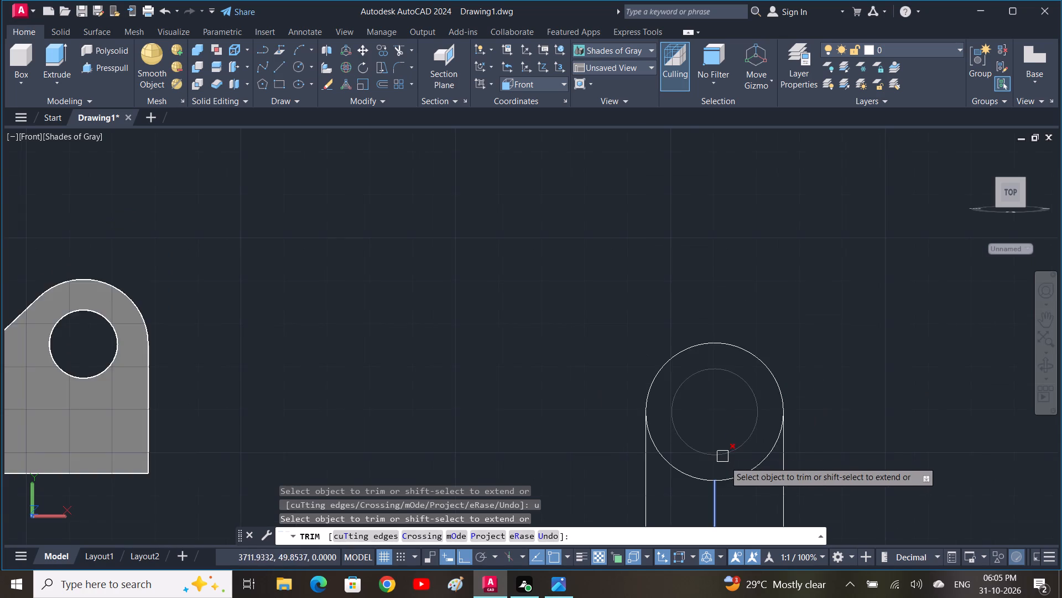
scroll(736, 476, "up", 2)
middle_click_drag(737, 476, 710, 431)
left_click_drag(736, 407, 733, 462)
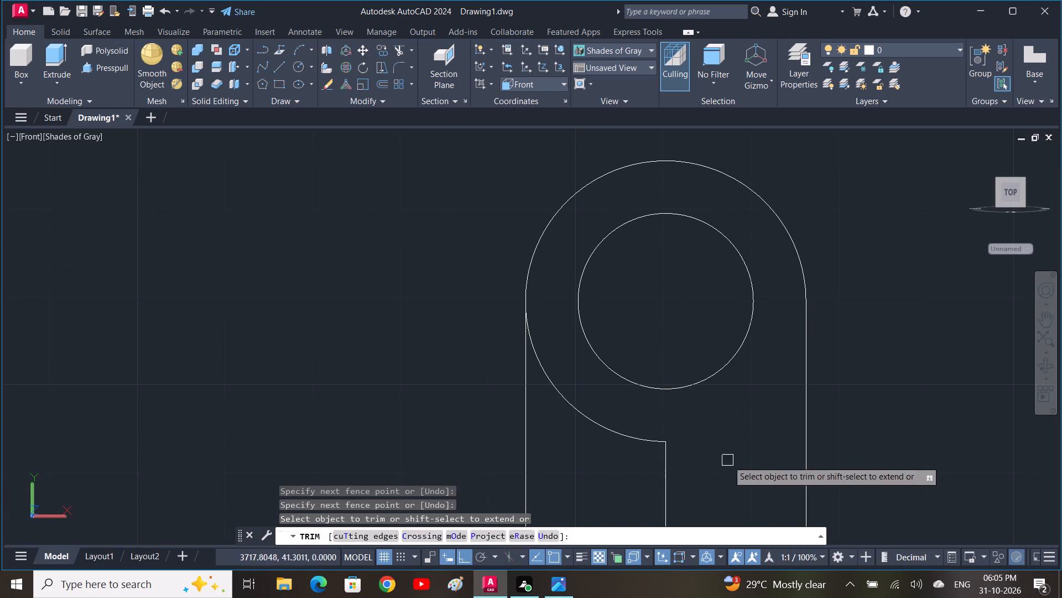
left_click_drag(647, 420, 679, 446)
scroll(679, 446, "down", 2)
key("Escape")
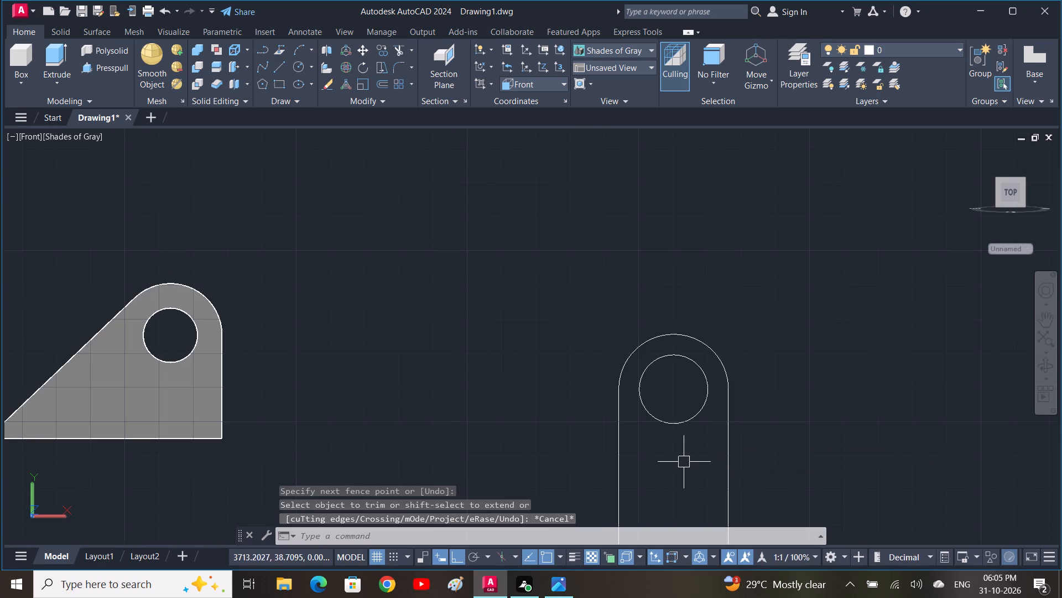
Draw a horizontal line joining the lower ends of the two side lines.
scroll(684, 462, "down", 1)
middle_click_drag(684, 459, 667, 326)
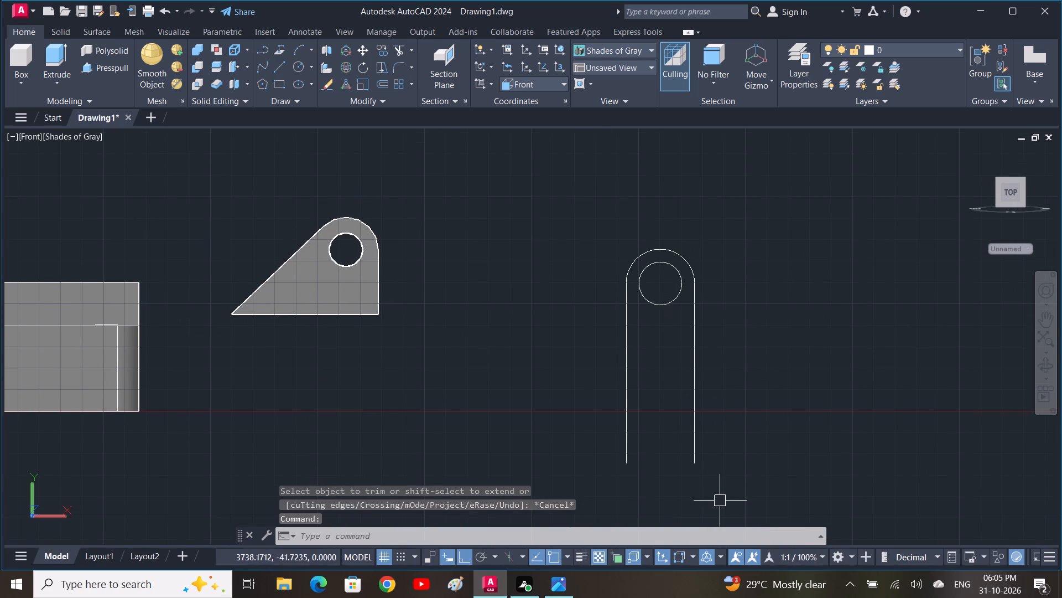
type("l")
key("space")
left_click(692, 461)
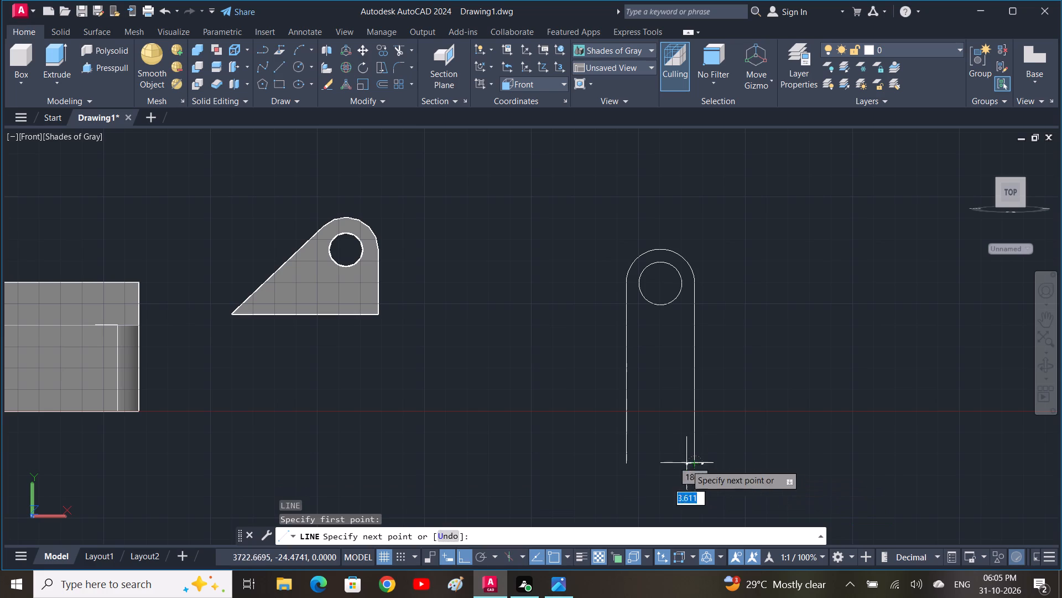
left_click(626, 460)
key("space")
Draw a line 40 mm up from the lug outline's lower right corner and horizontally across to the left side line.
type("l")
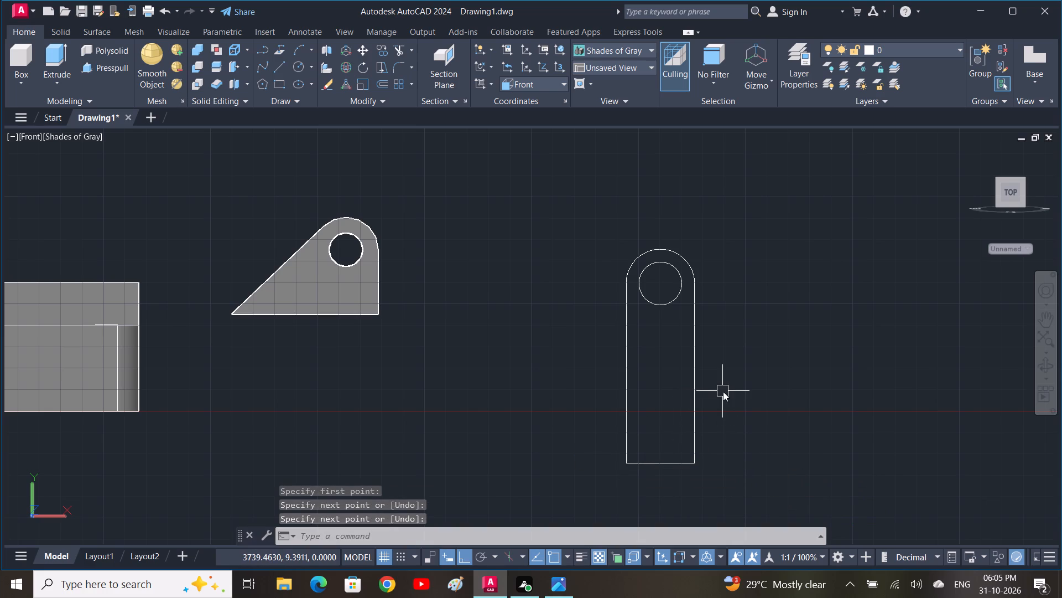
key("space")
left_click(697, 460)
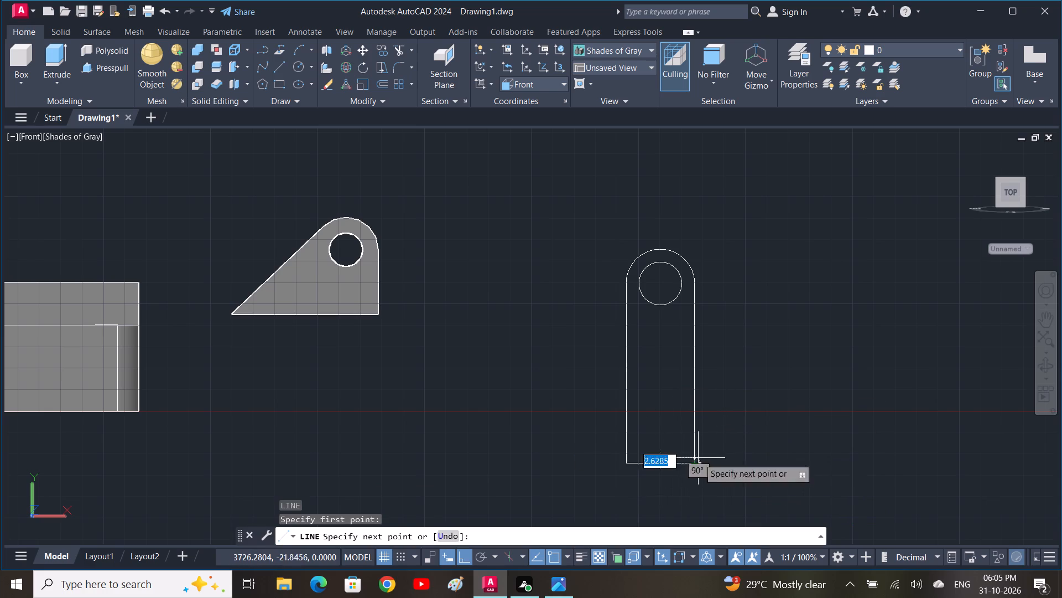
key("4")
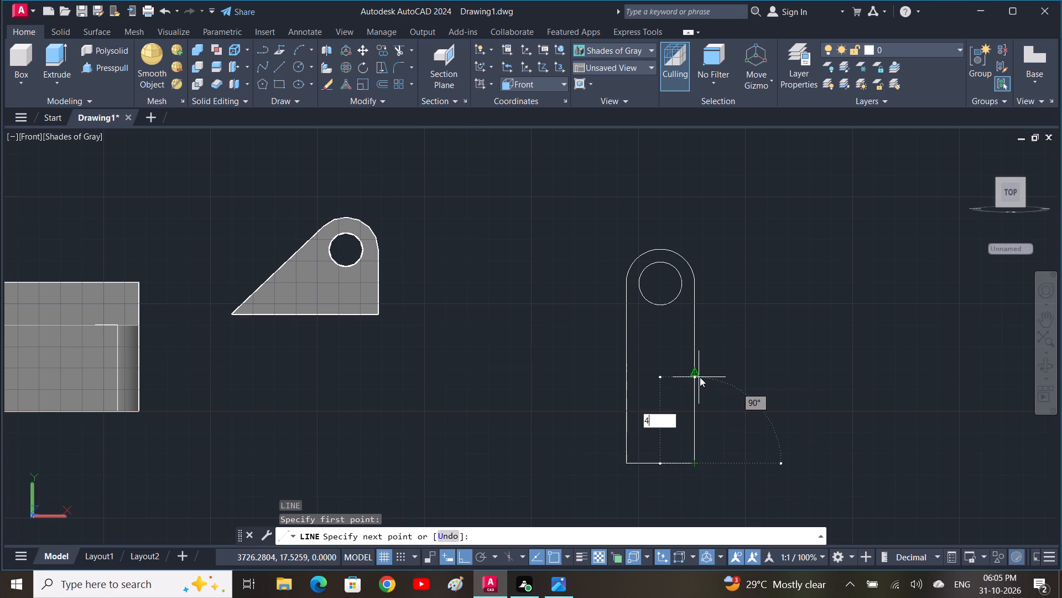
type("0")
key("space")
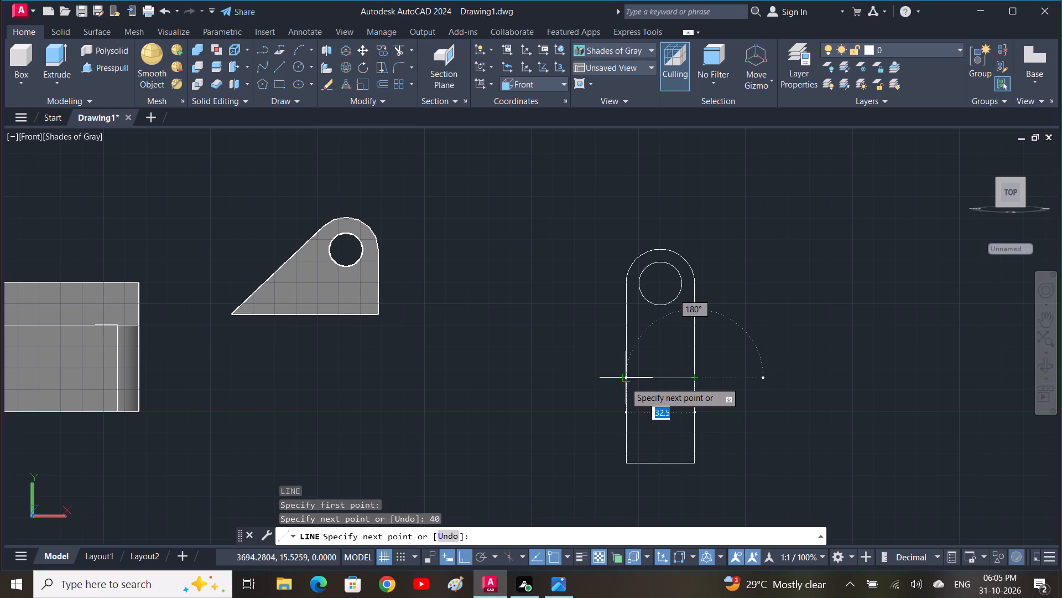
left_click(626, 377)
key("space")
Trim both side lines below the new horizontal cross line of the lug profile.
type("tr")
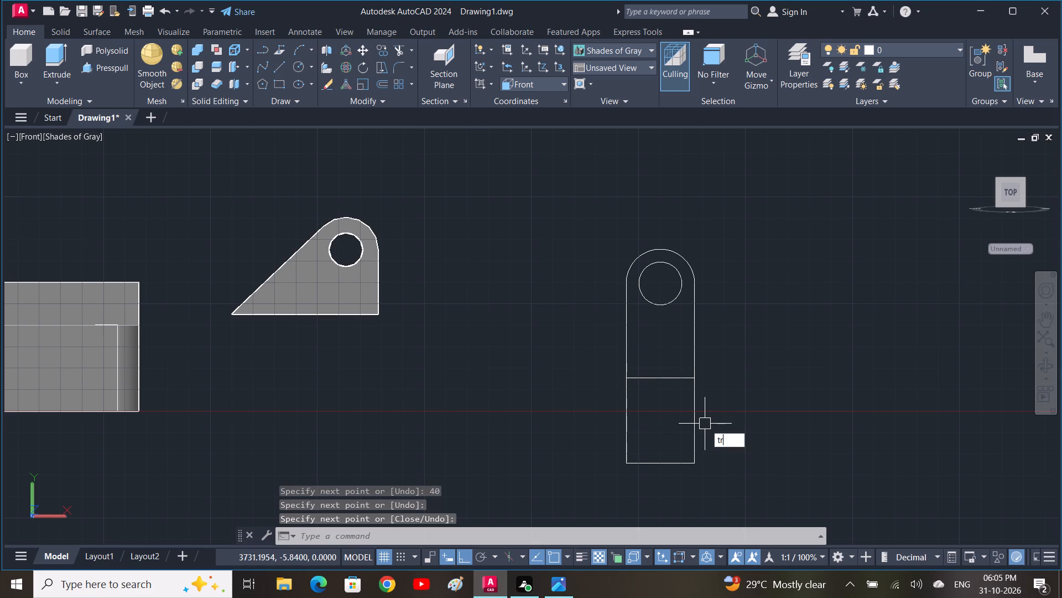
key("space")
left_click_drag(715, 422, 629, 408)
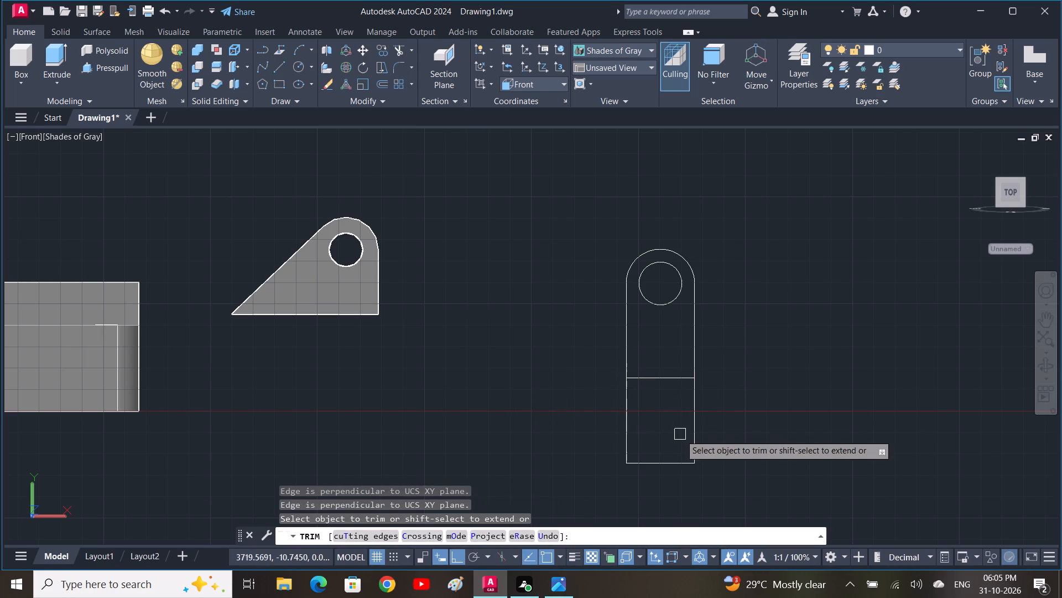
scroll(663, 439, "up", 3)
left_click_drag(663, 439, 573, 432)
middle_click_drag(576, 419, 603, 372)
left_click_drag(611, 368, 533, 389)
left_click_drag(584, 375, 844, 344)
left_click_drag(790, 413, 784, 416)
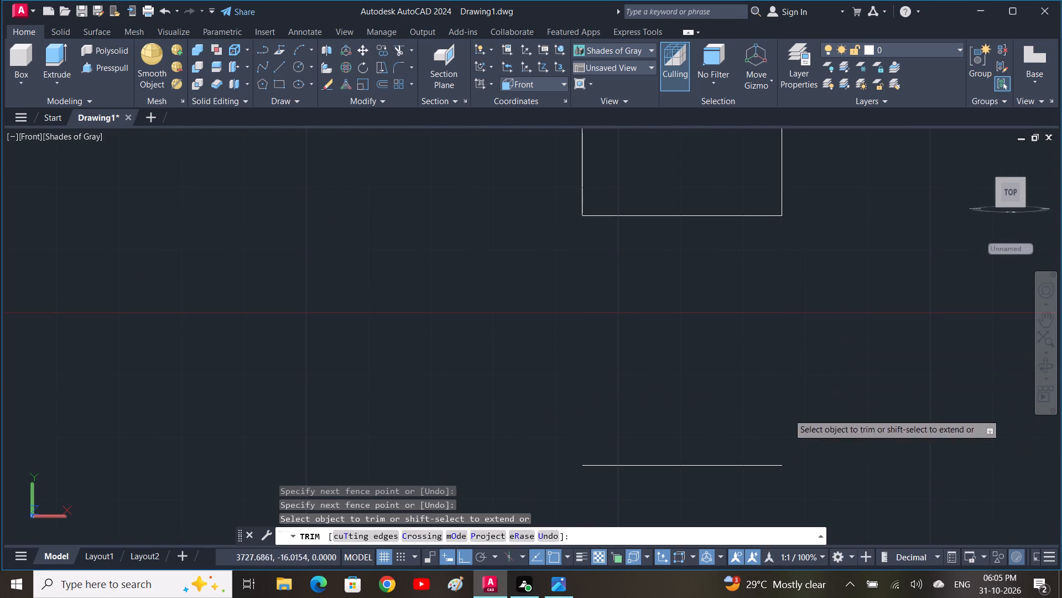
Trim away the leftover line below the round-topped lug profile and finish trimming.
left_click_drag(784, 416, 817, 462)
key("Escape")
scroll(800, 440, "down", 3)
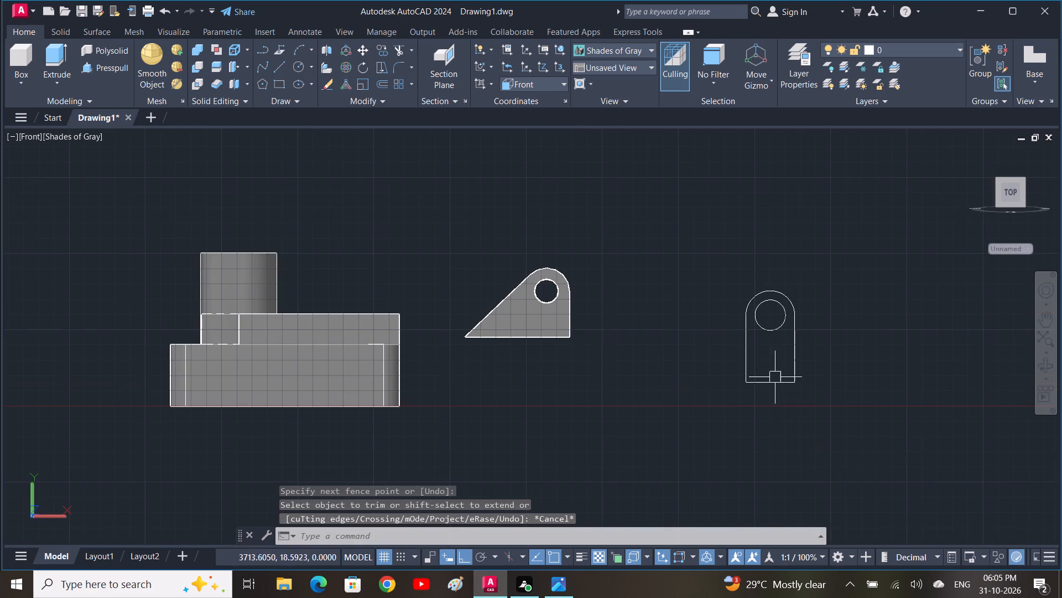
In SW Isometric view, press-pull the round-topped lug profile around its hole by 10 mm.
middle_click_drag(818, 388, 812, 406, "shift")
scroll(718, 421, "down", 2)
left_click(43, 136)
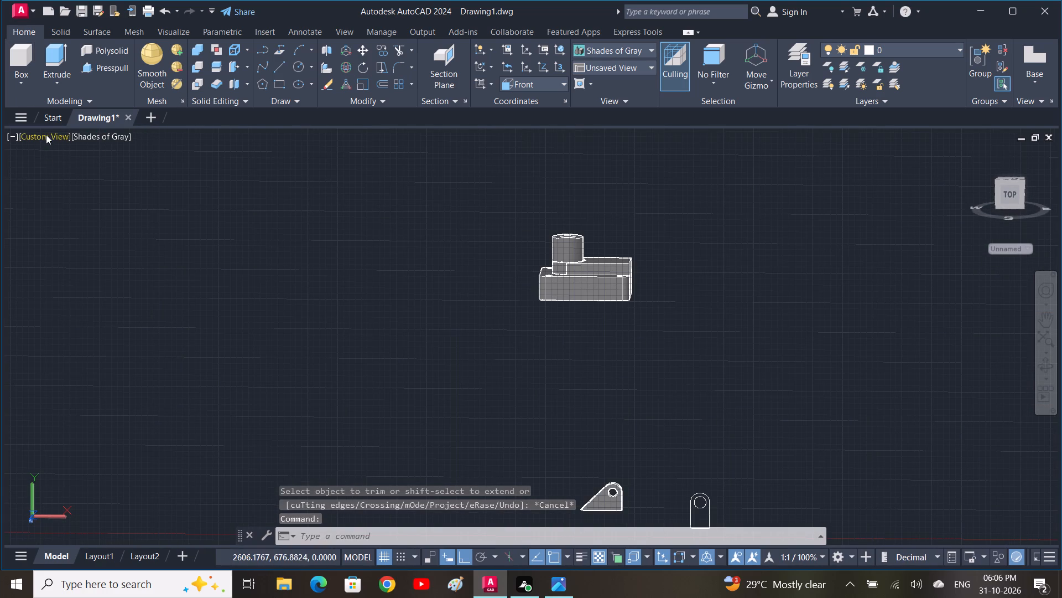
left_click(85, 246)
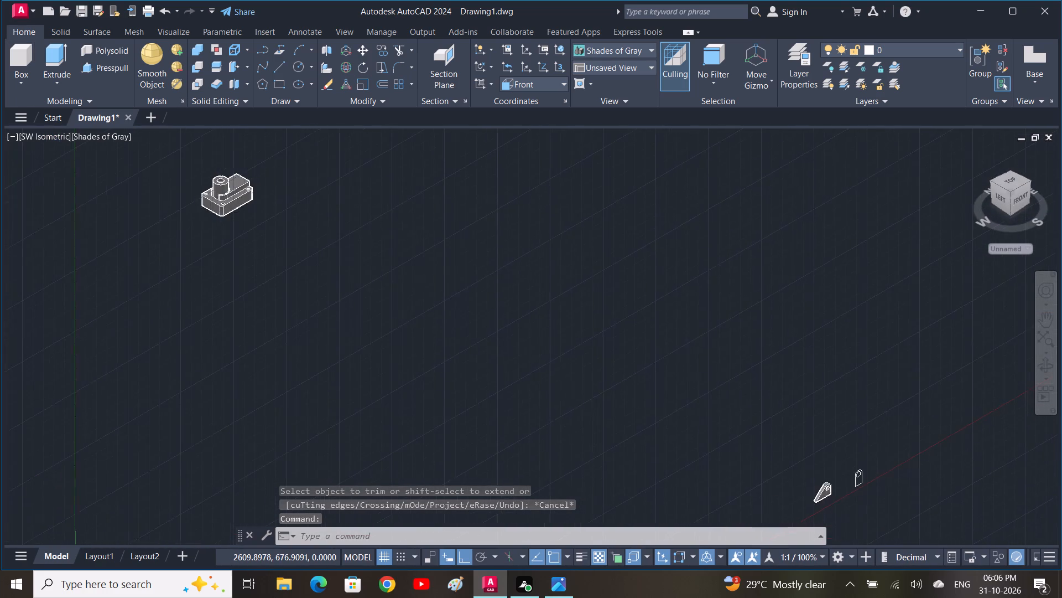
scroll(565, 400, "down", 1)
middle_click_drag(565, 400, 325, 239)
scroll(471, 321, "up", 4)
middle_click_drag(588, 270, 527, 372)
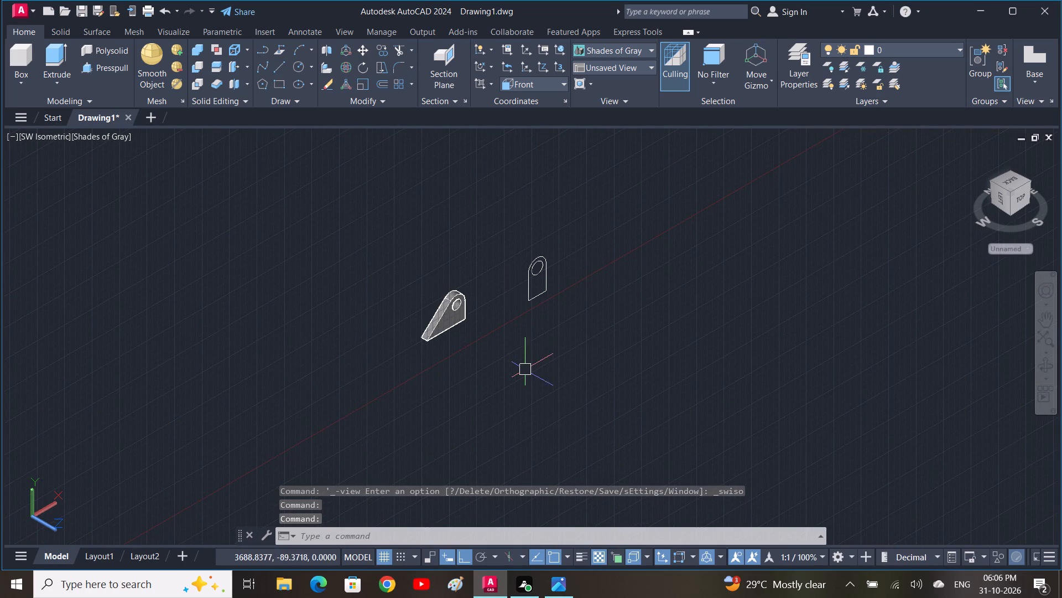
key("p")
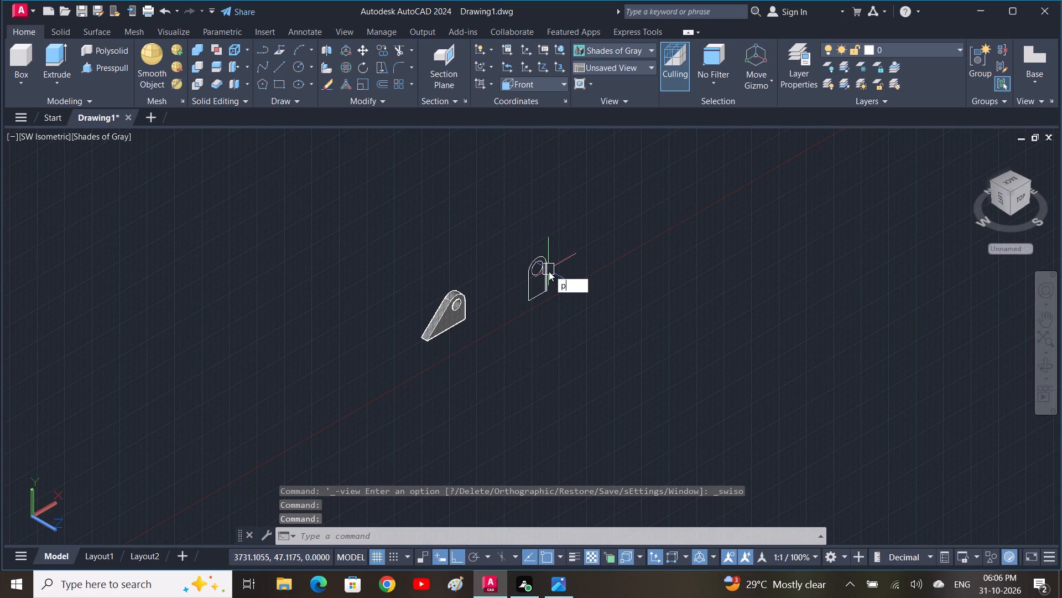
key("r")
left_click(595, 315)
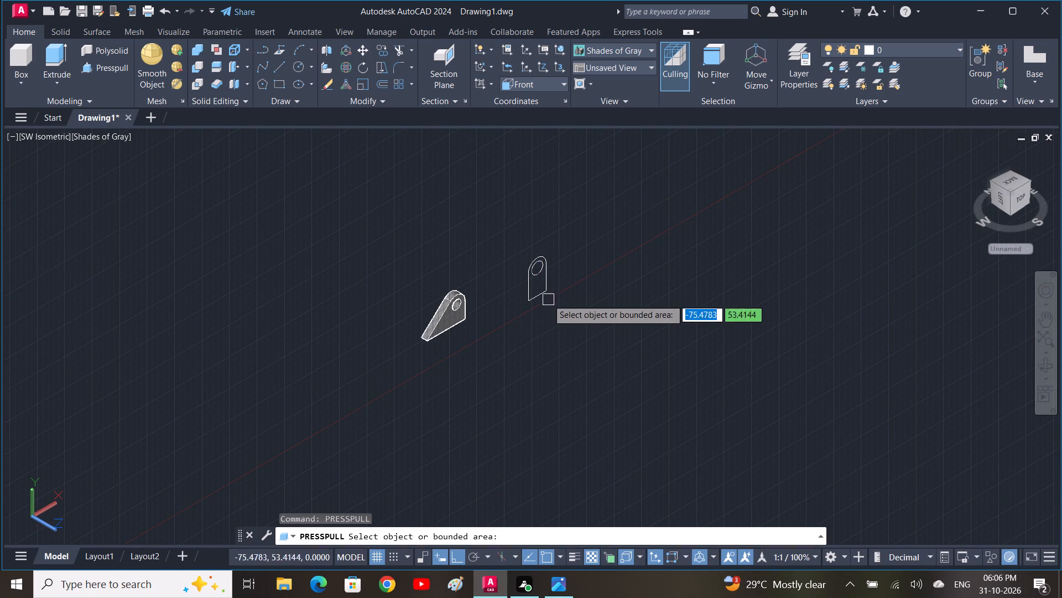
scroll(541, 286, "up", 2)
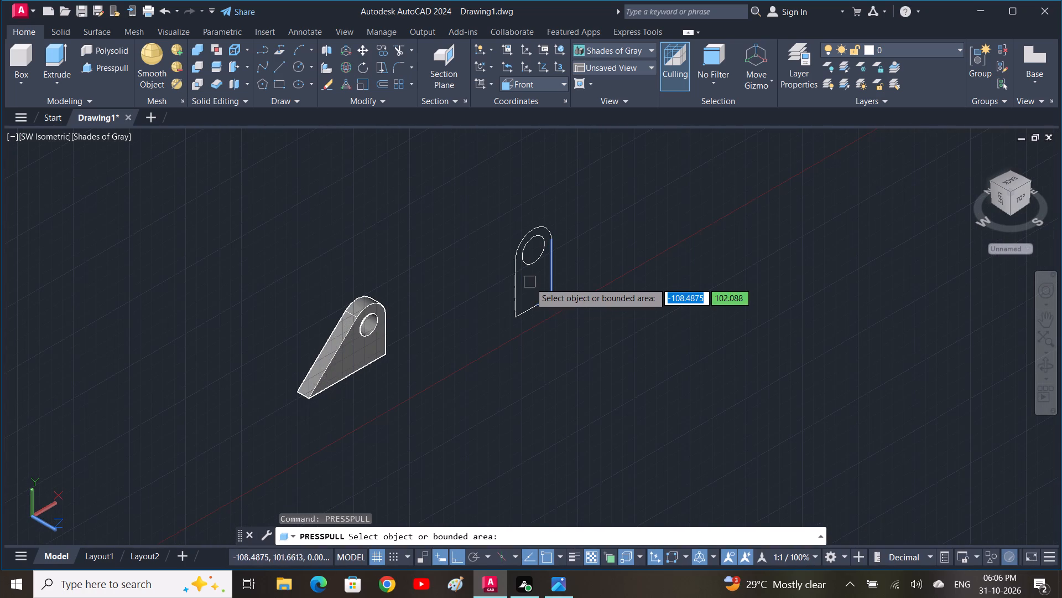
left_click(531, 276)
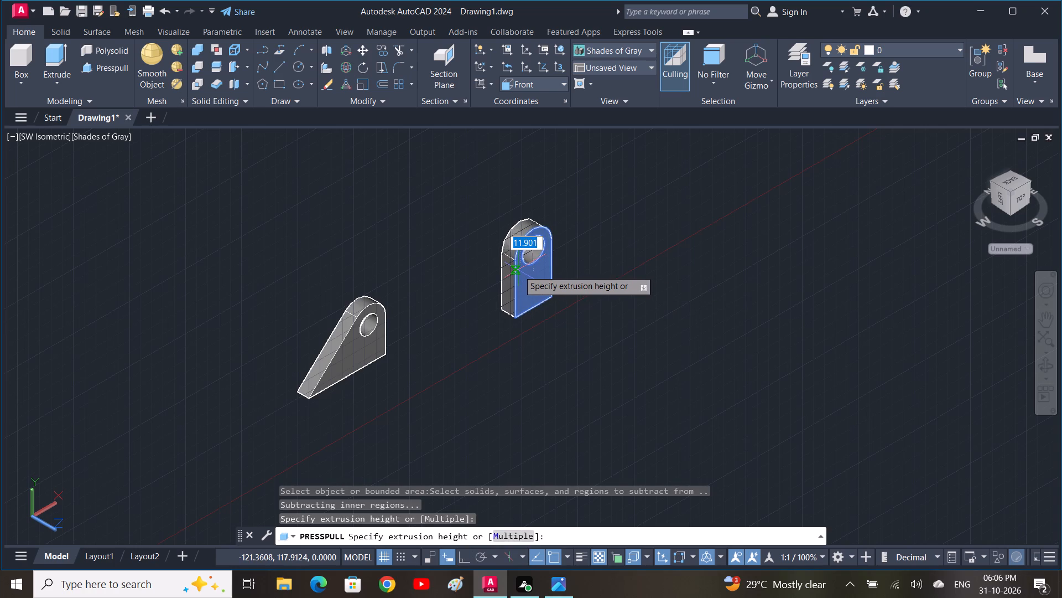
type("10")
key("space")
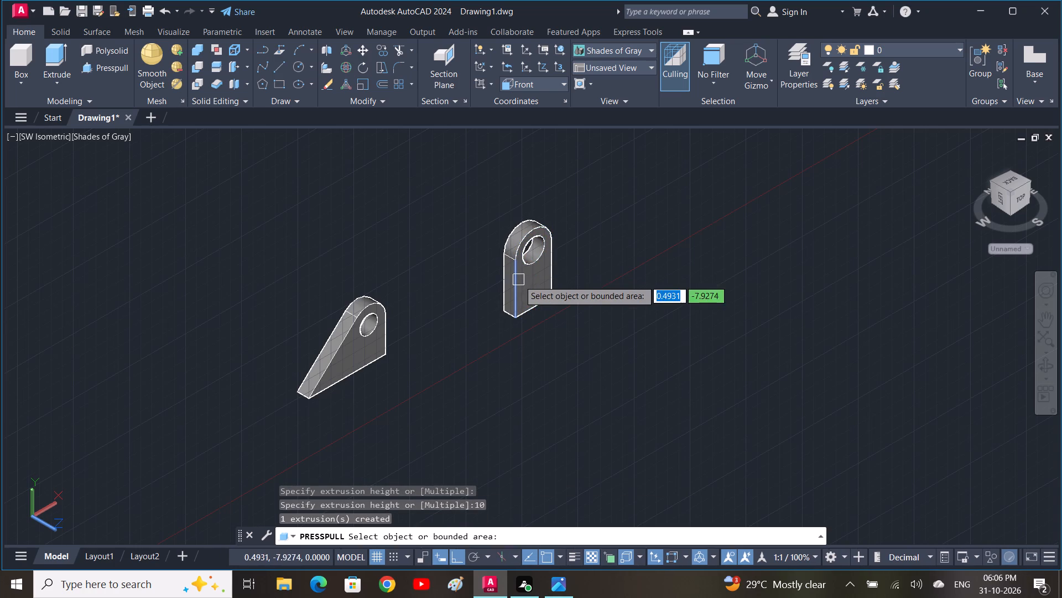
key("Escape")
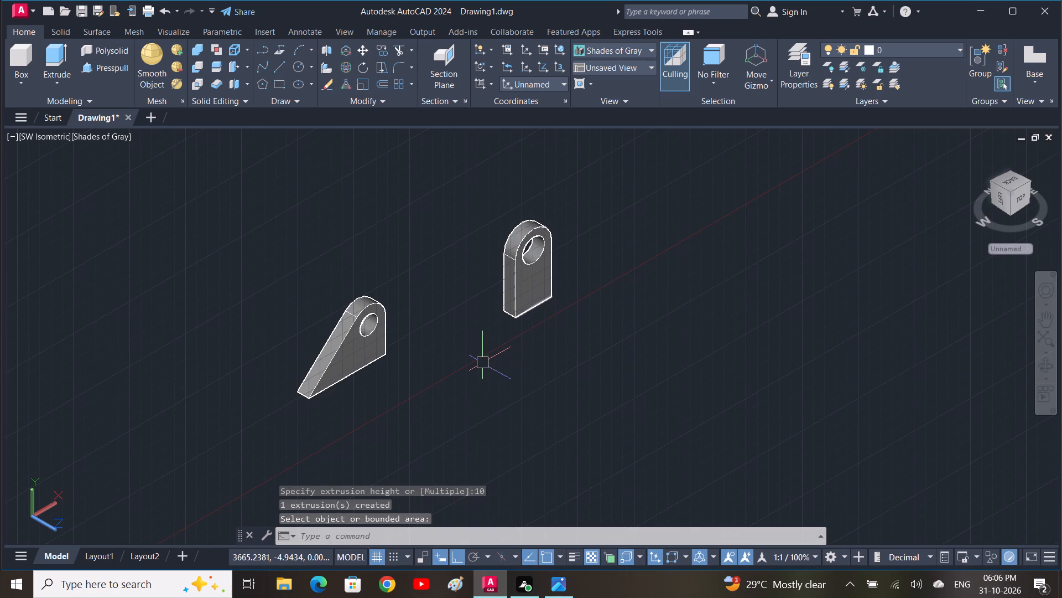
Check the 3D DAI reference drawing and draw a closed 40 by 20 mm line rectangle in front view, below and between the two lug solids.
scroll(480, 364, "down", 2)
middle_click_drag(458, 372, 523, 312)
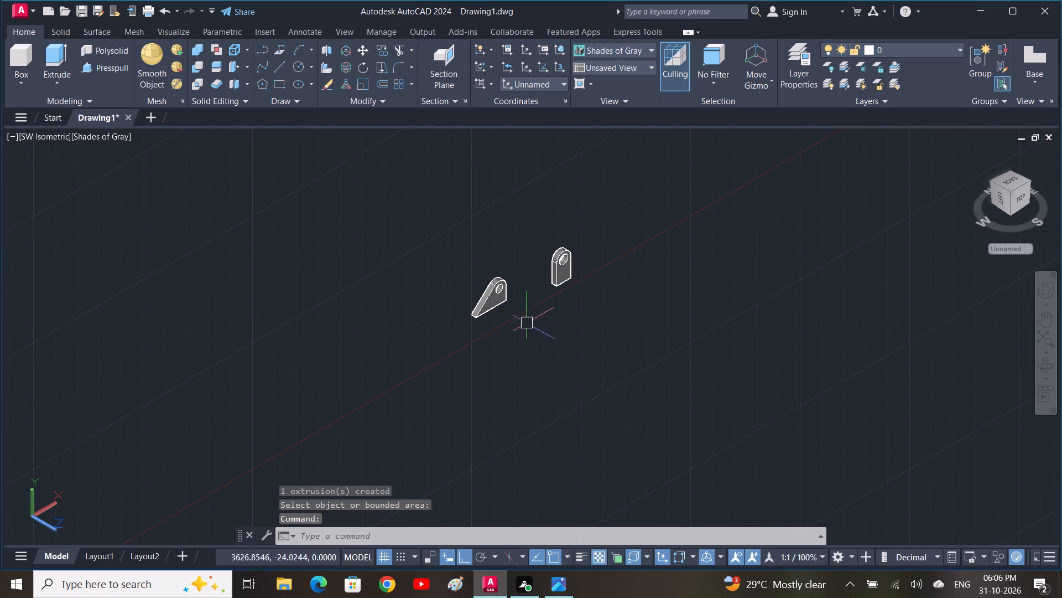
left_click(558, 581)
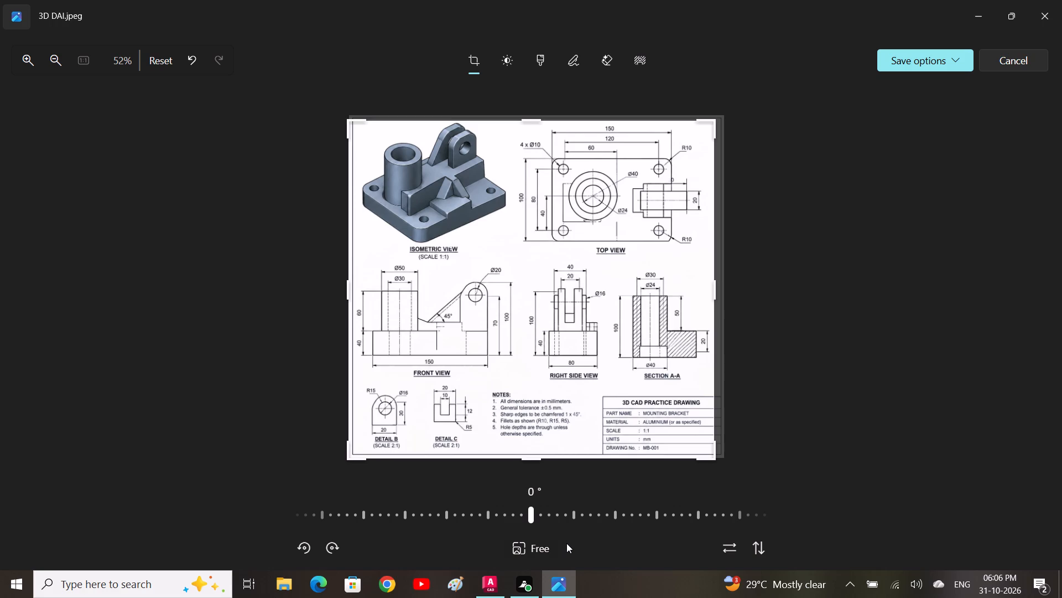
left_click(480, 586)
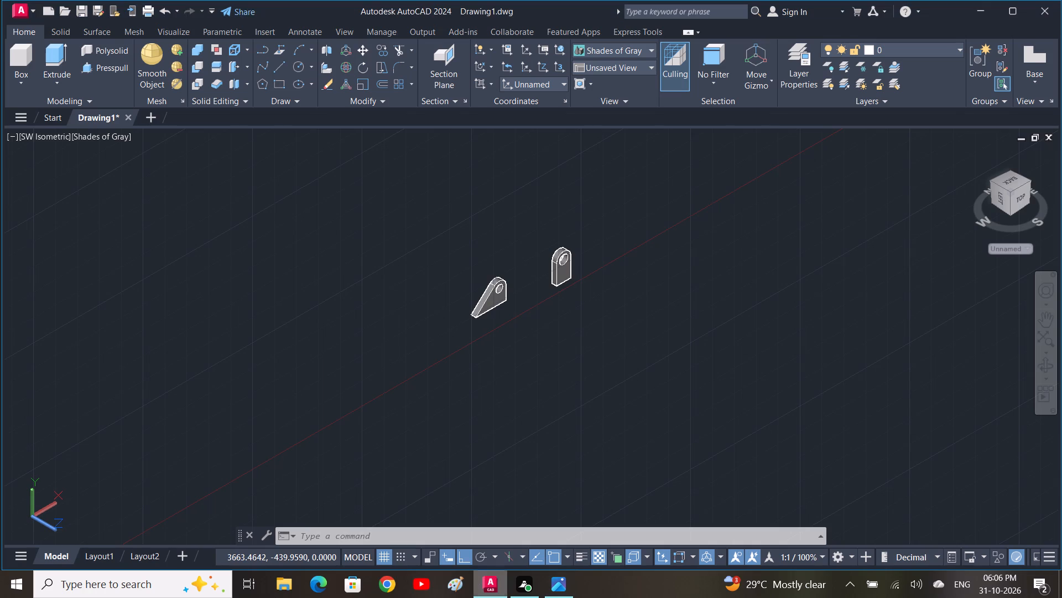
left_click(46, 138)
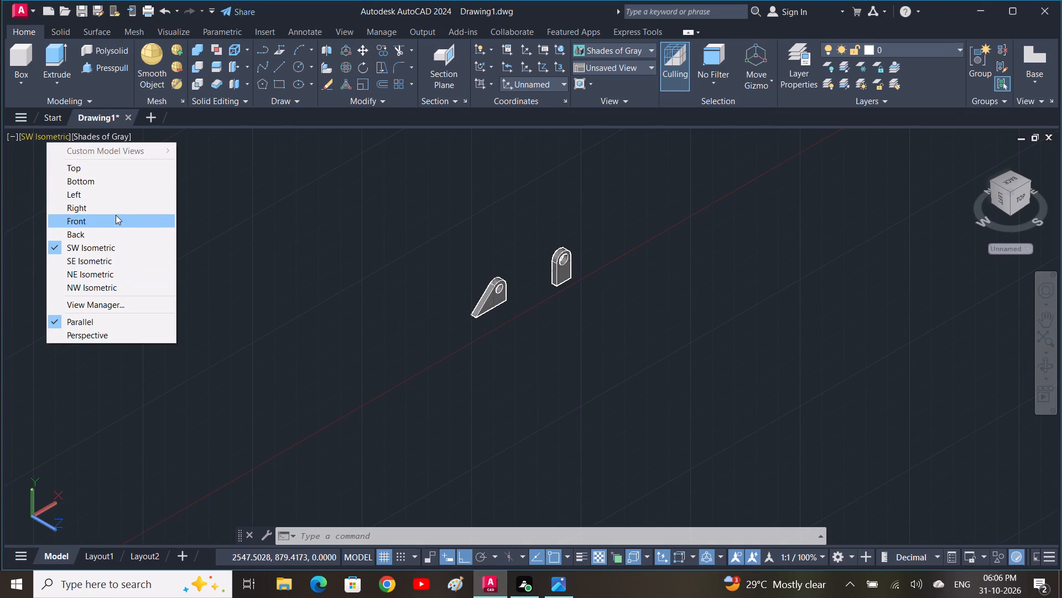
left_click(114, 221)
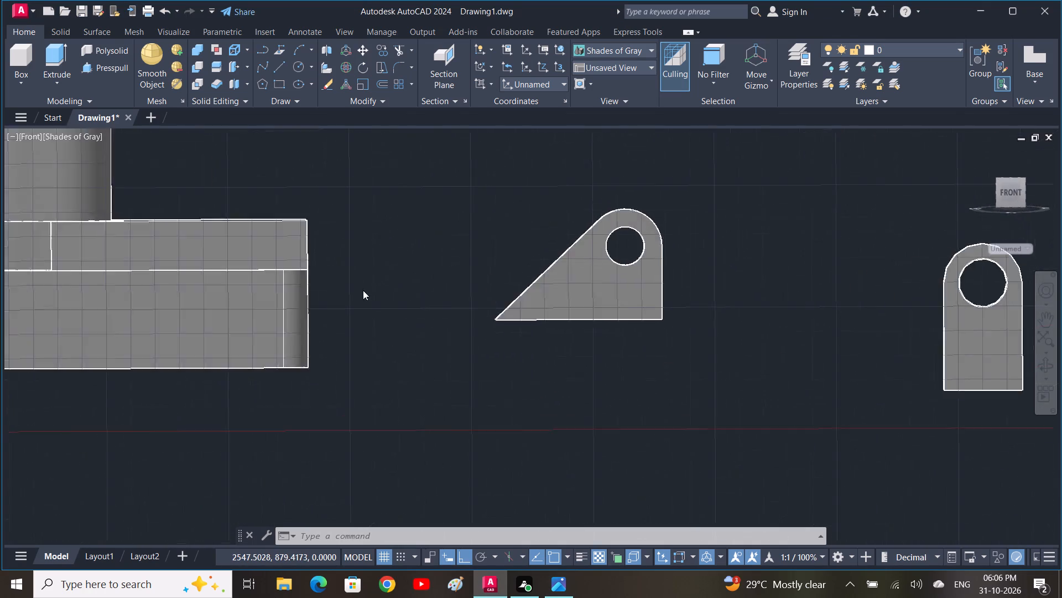
scroll(365, 290, "down", 2)
middle_click_drag(496, 366, 497, 343)
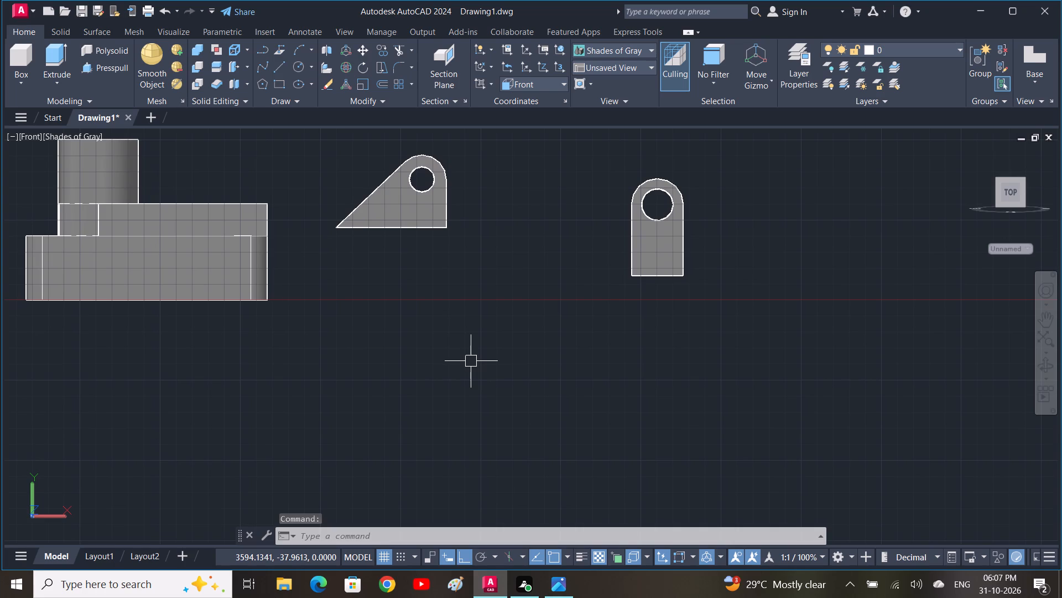
type("l")
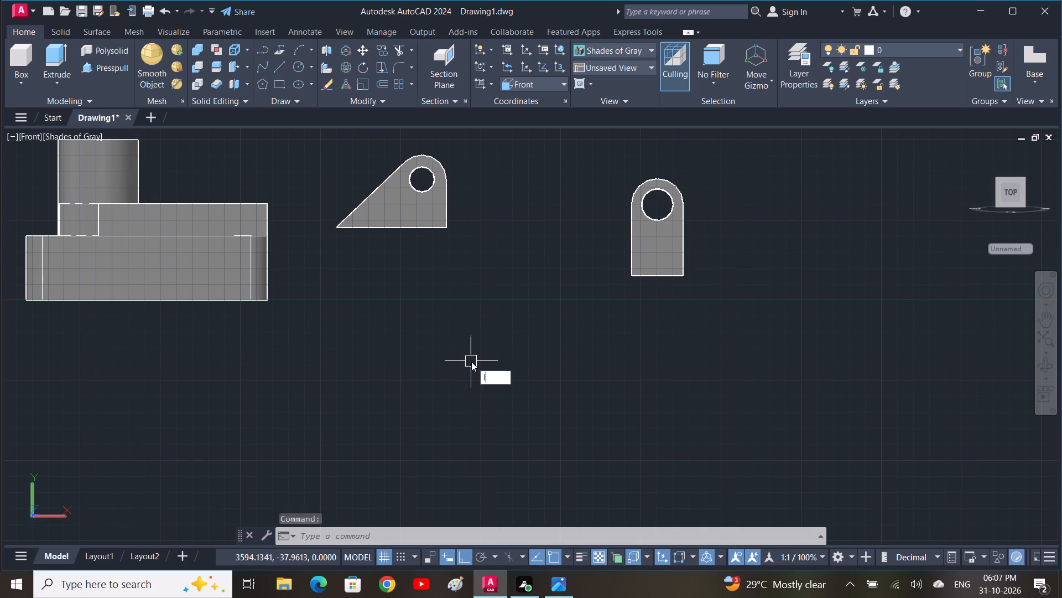
key("space")
left_click(471, 365)
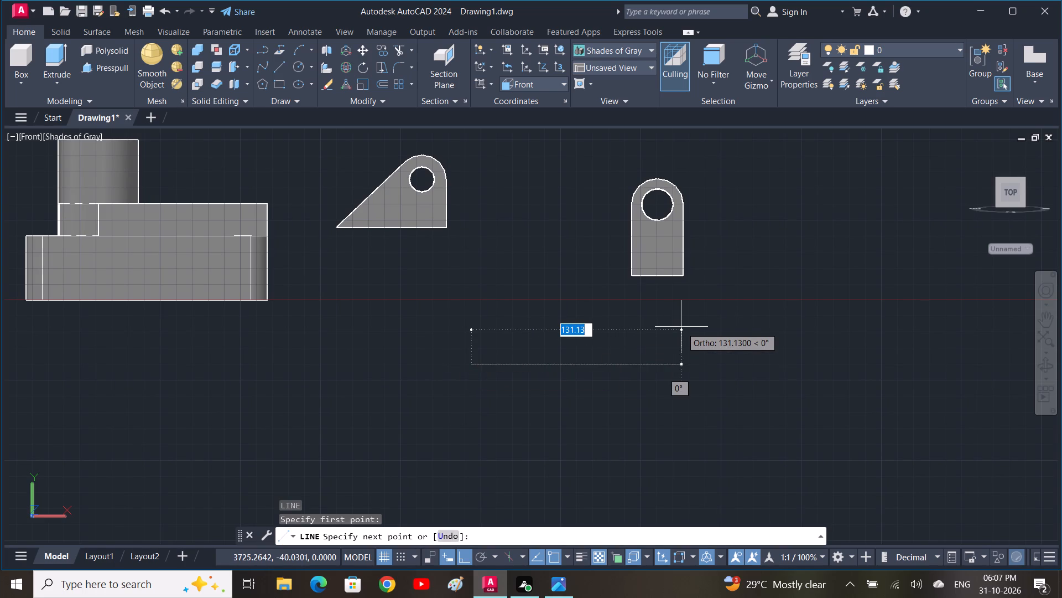
type("40")
key("space")
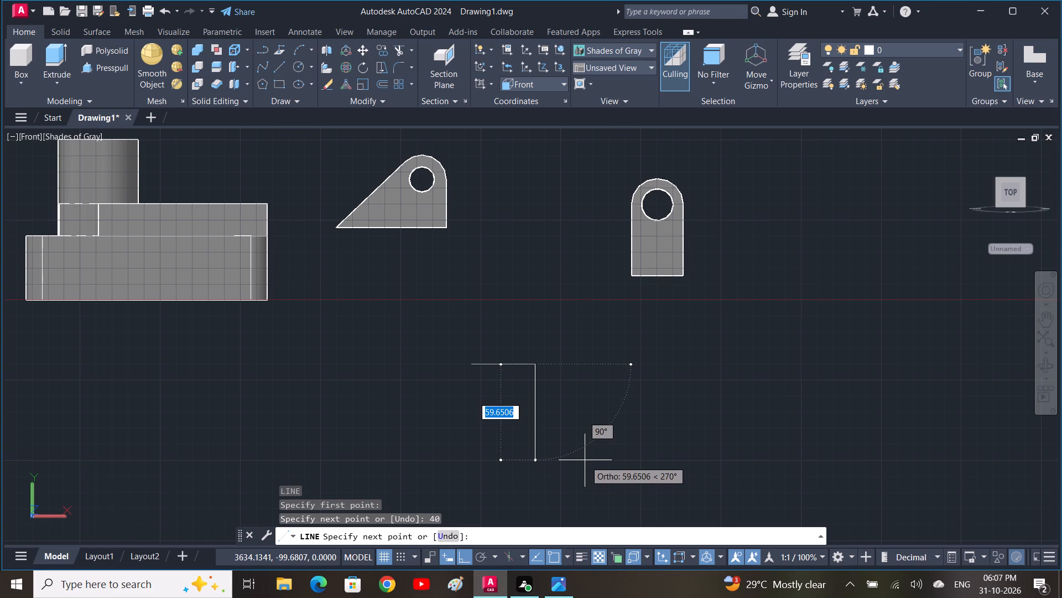
key("2")
type("0")
key("space")
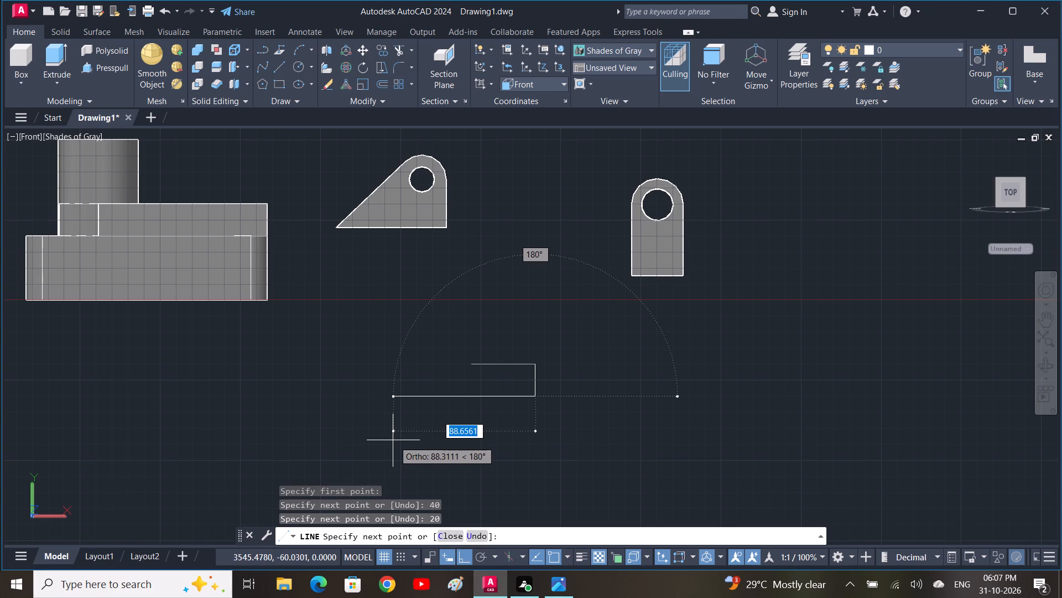
key("4")
type("0")
key("space")
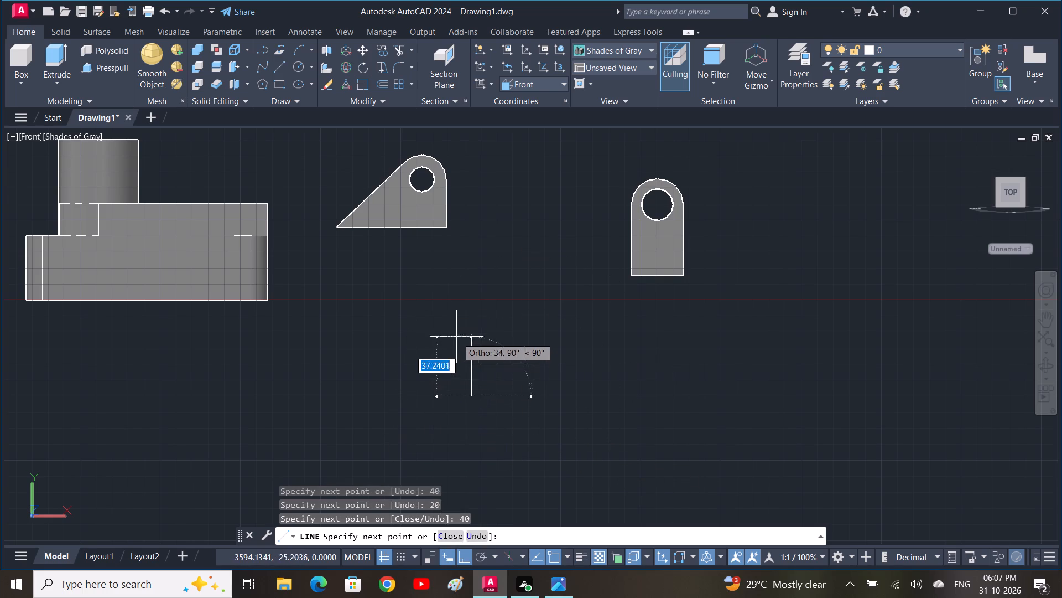
type("c")
key("space")
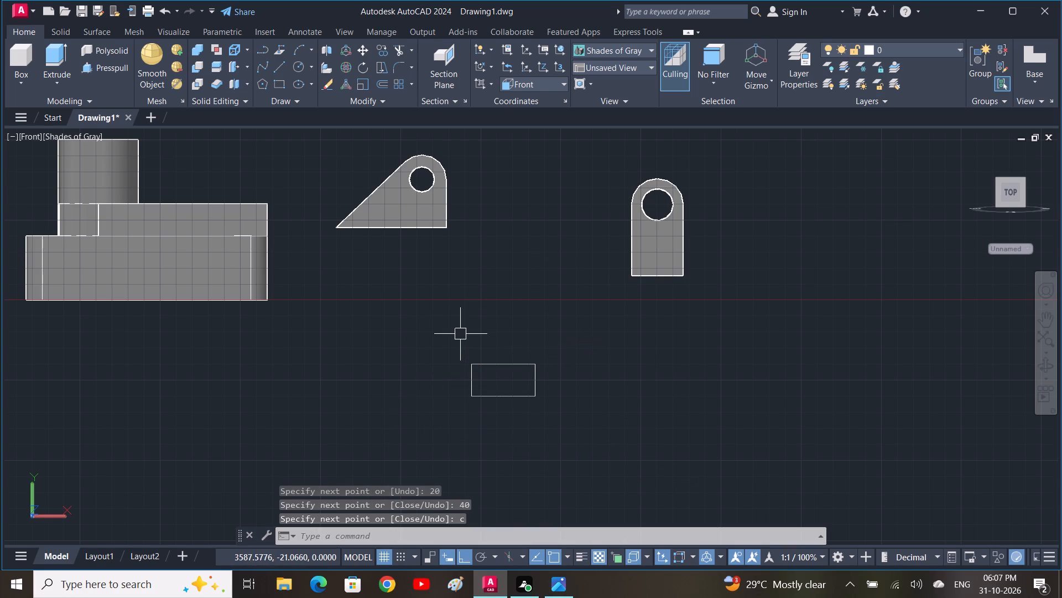
key("Escape")
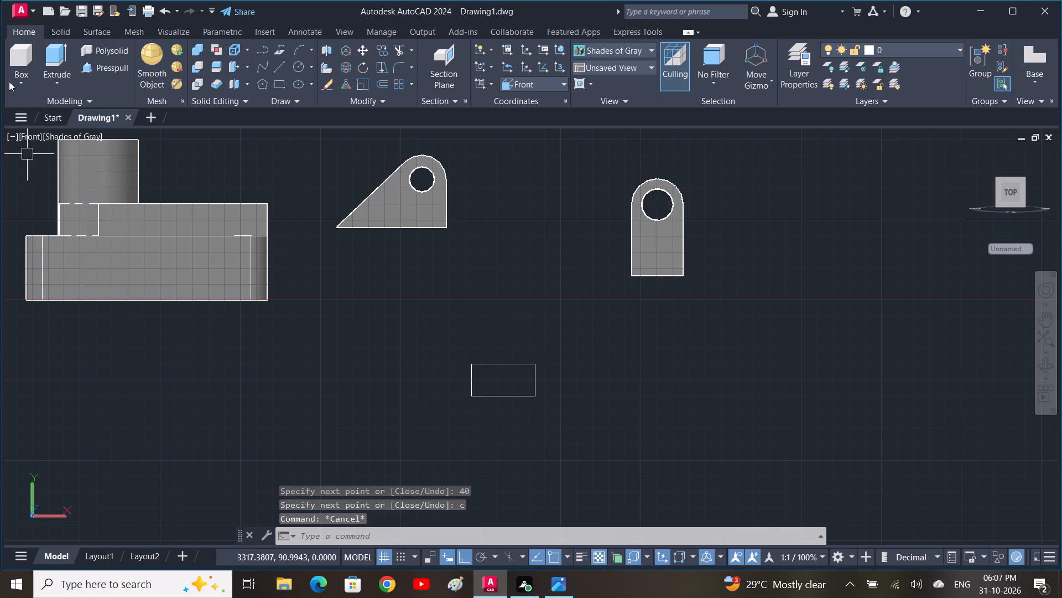
In SW Isometric view, move both lug solids and the rectangle together along negative Z to beside the base solid.
left_click(39, 137)
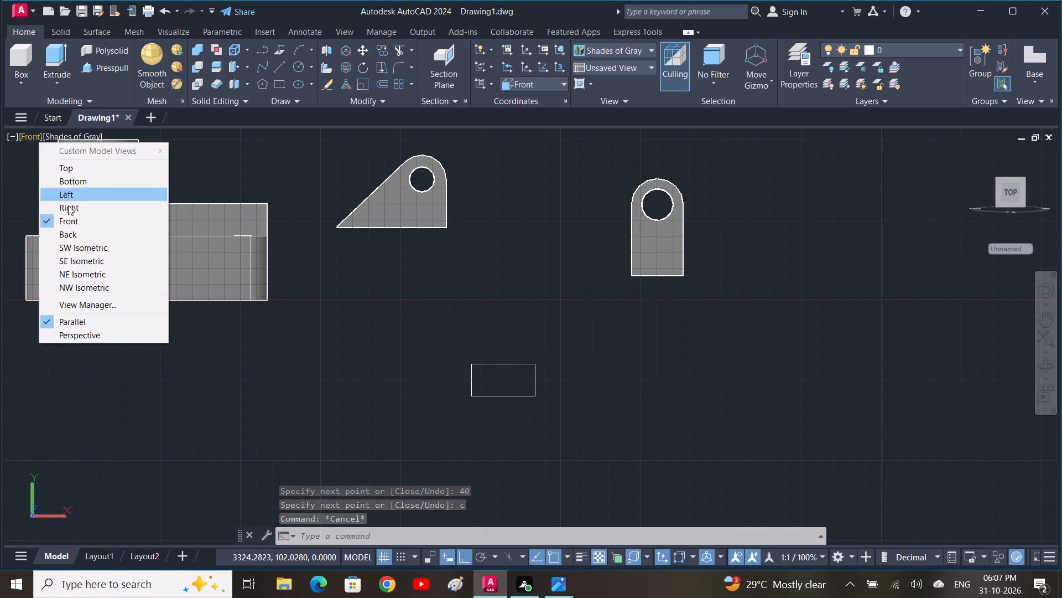
left_click(77, 244)
middle_click_drag(473, 341, 278, 194)
scroll(473, 341, "down", 1)
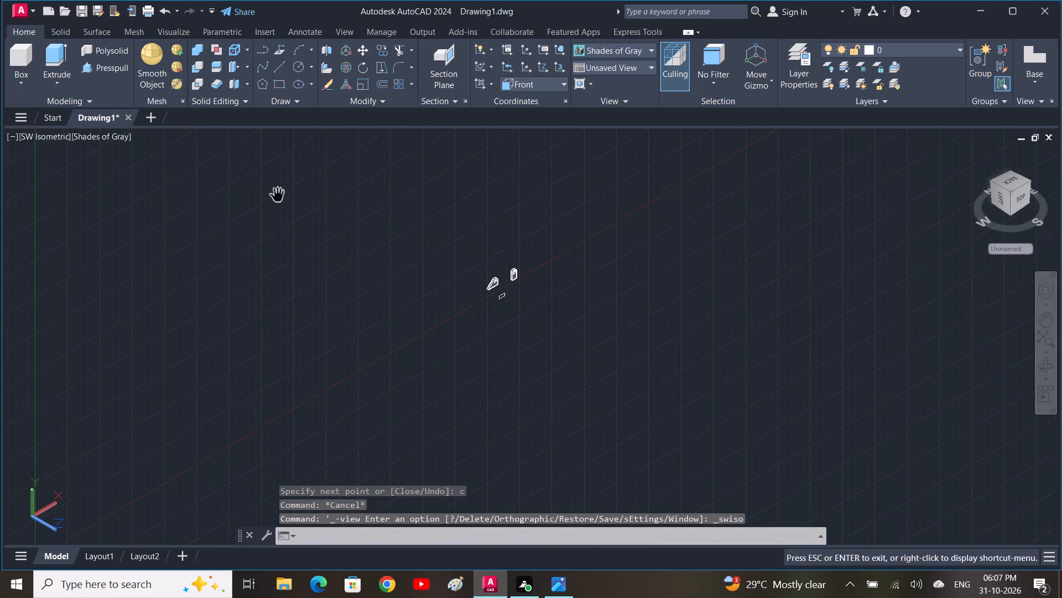
scroll(508, 341, "up", 3)
middle_click_drag(505, 312, 517, 415)
middle_click_drag(154, 147, 383, 364)
scroll(114, 163, "down", 3)
middle_click_drag(238, 262, 325, 336)
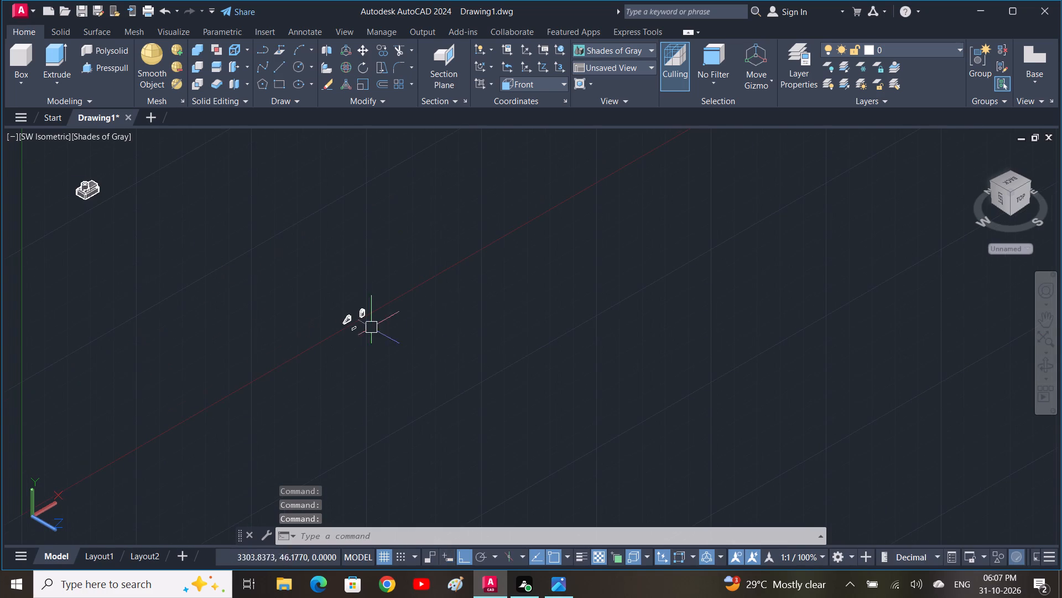
scroll(408, 364, "up", 2)
left_click_drag(409, 363, 409, 358)
left_click(268, 216)
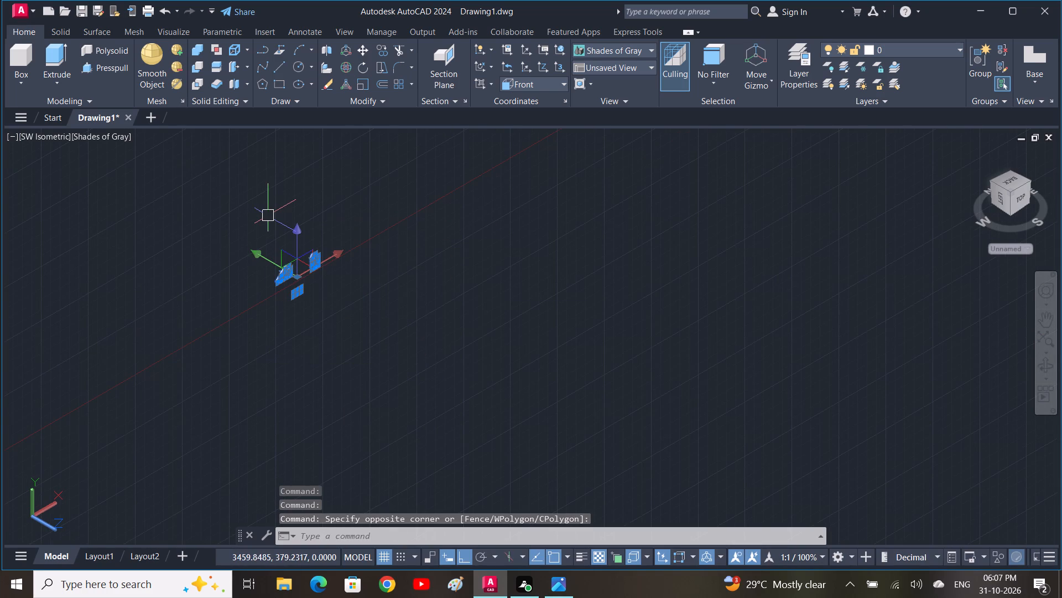
type("m")
key("space")
left_click(291, 288)
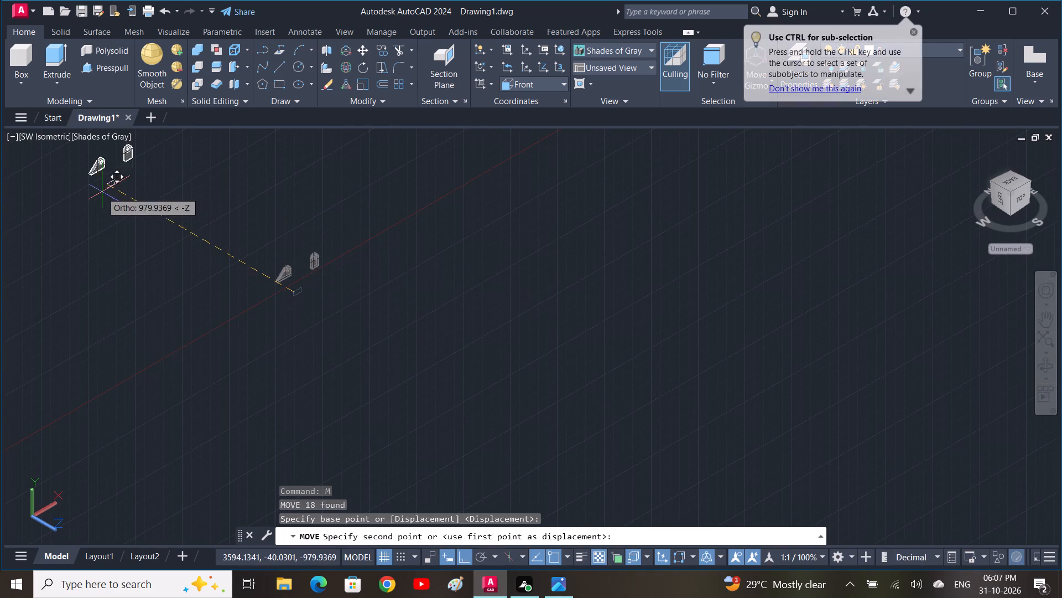
middle_click_drag(98, 192, 419, 422)
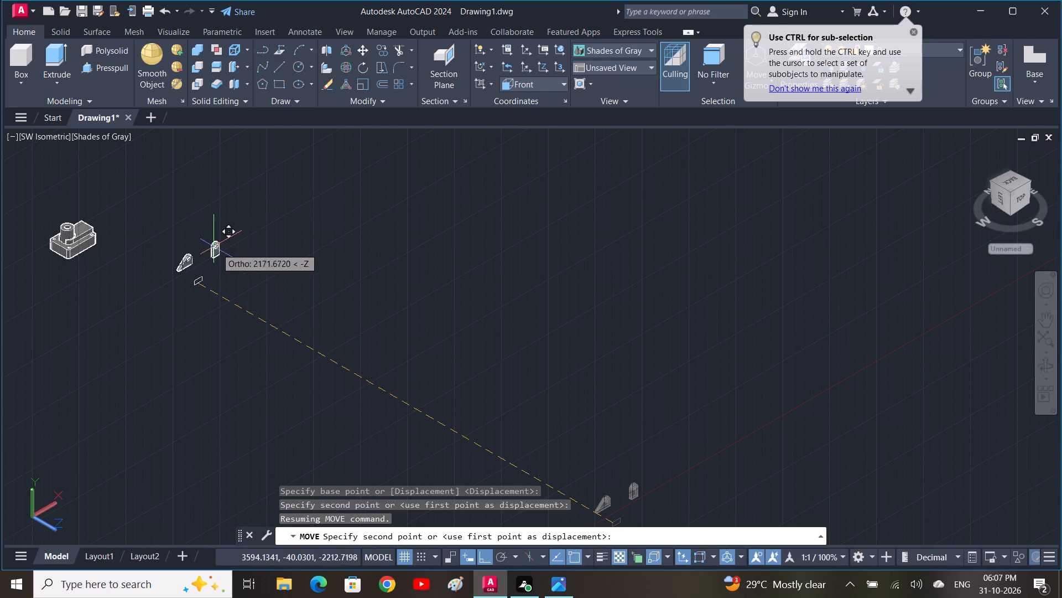
left_click(170, 241)
key("Escape")
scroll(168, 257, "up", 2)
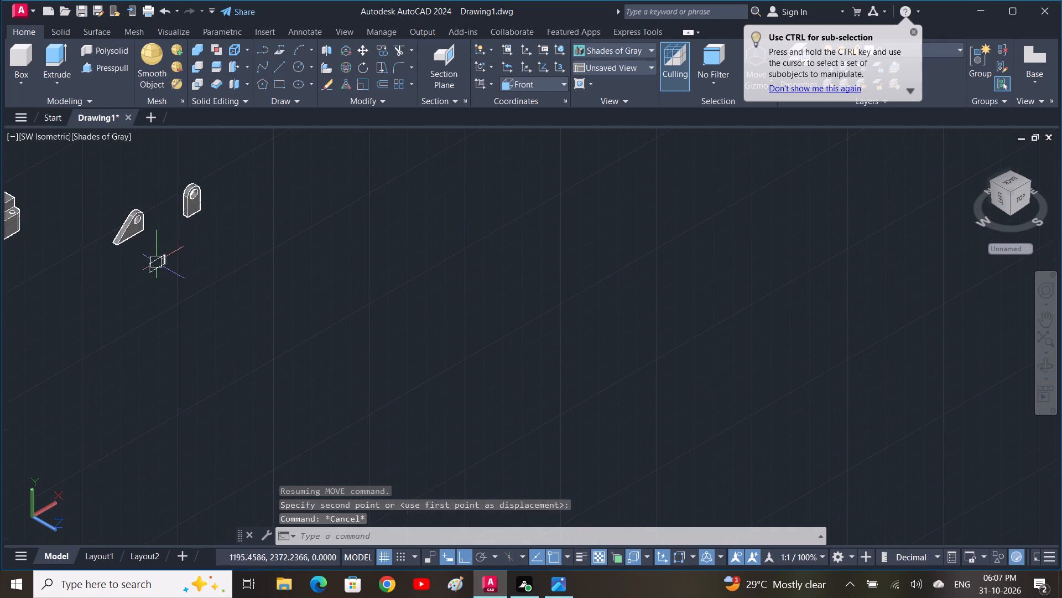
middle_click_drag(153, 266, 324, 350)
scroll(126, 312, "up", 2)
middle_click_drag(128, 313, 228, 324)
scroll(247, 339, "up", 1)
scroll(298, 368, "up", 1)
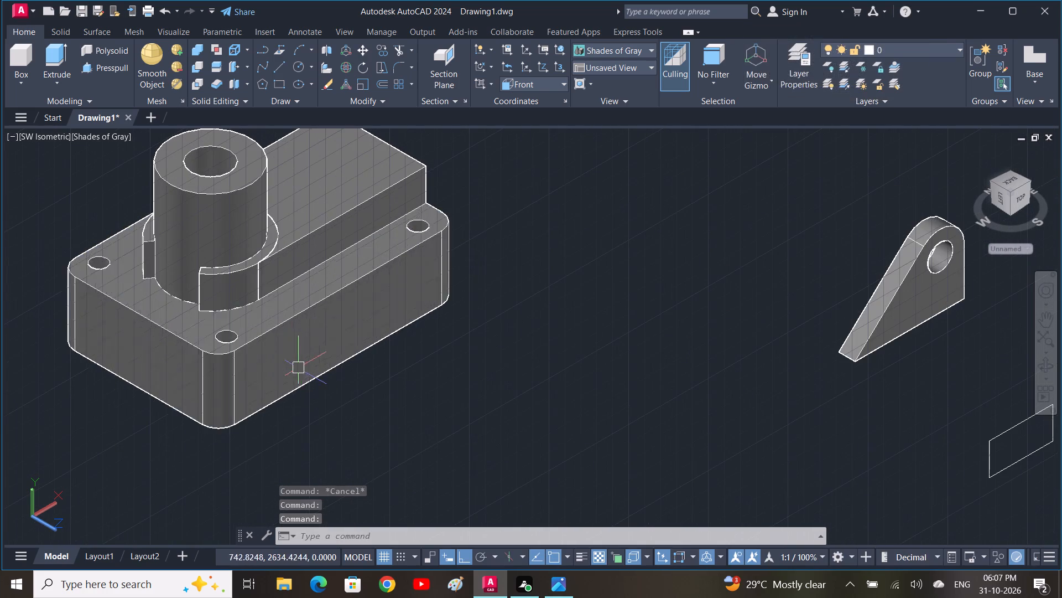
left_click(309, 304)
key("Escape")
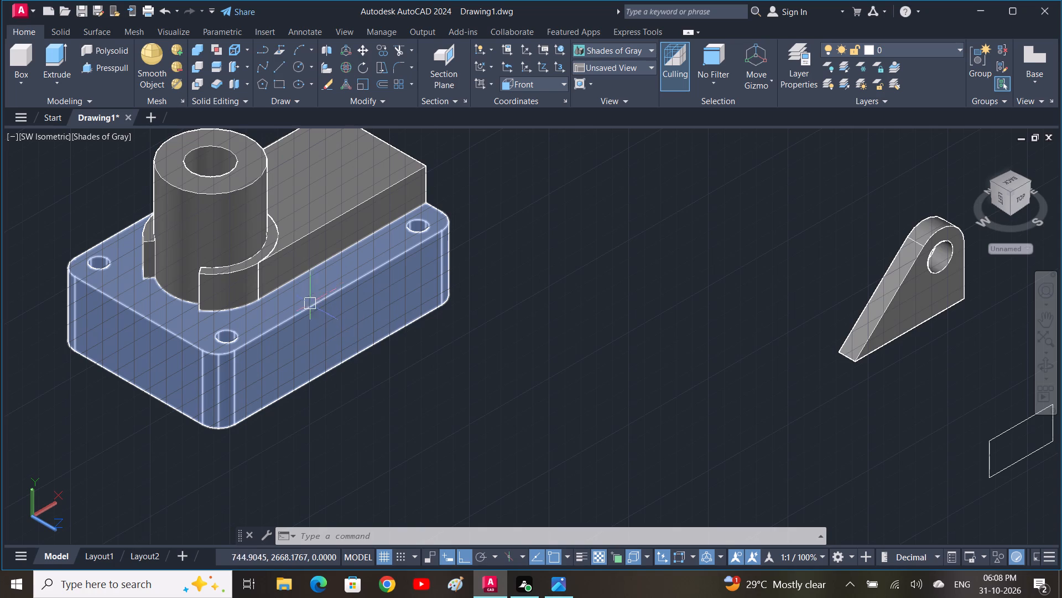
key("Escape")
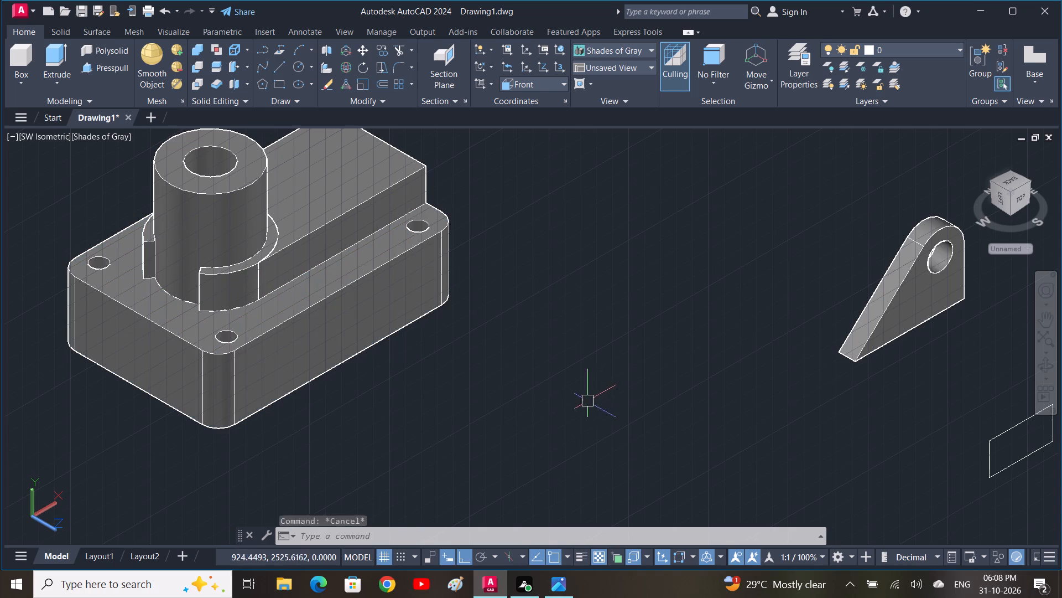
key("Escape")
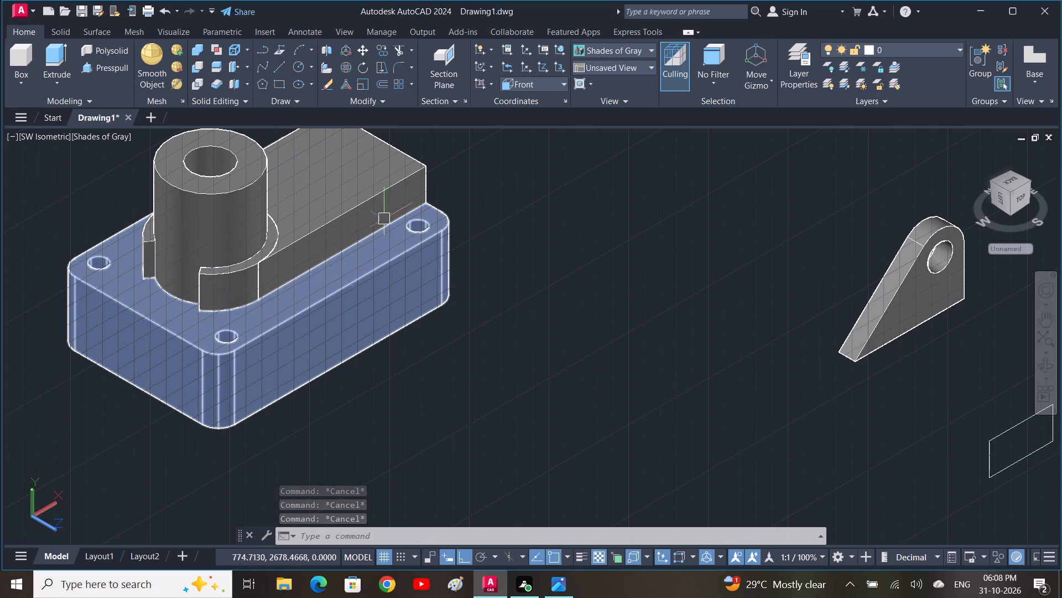
Change the model's visual style to 2D Wireframe.
left_click(619, 52)
left_click(604, 79)
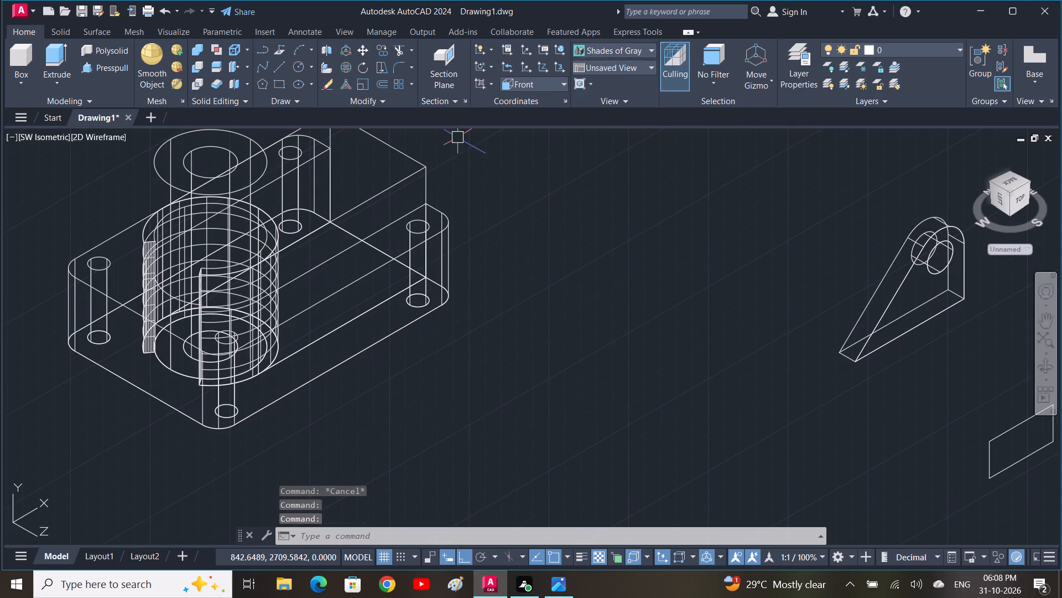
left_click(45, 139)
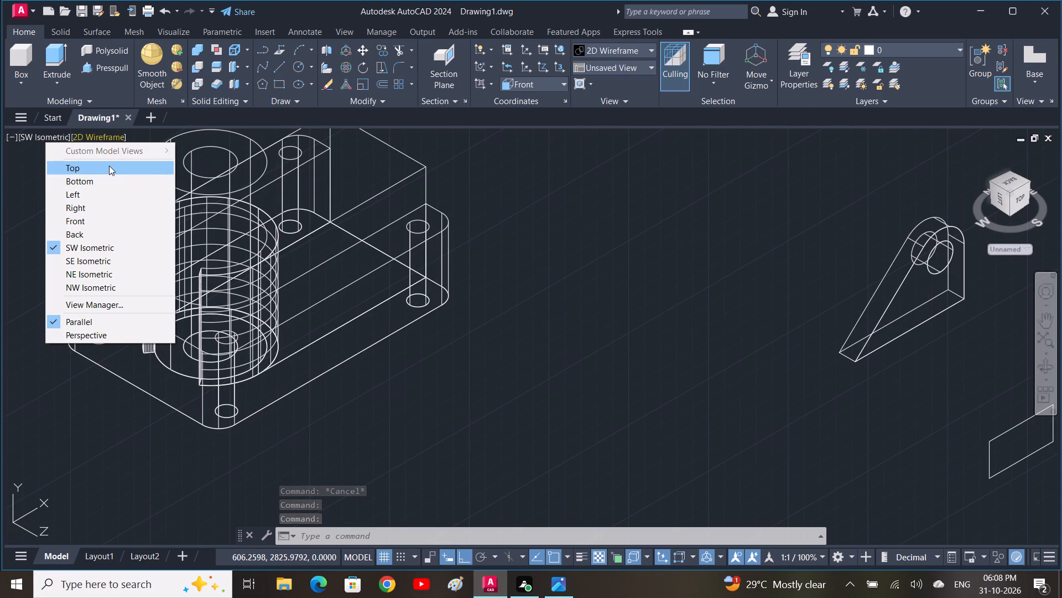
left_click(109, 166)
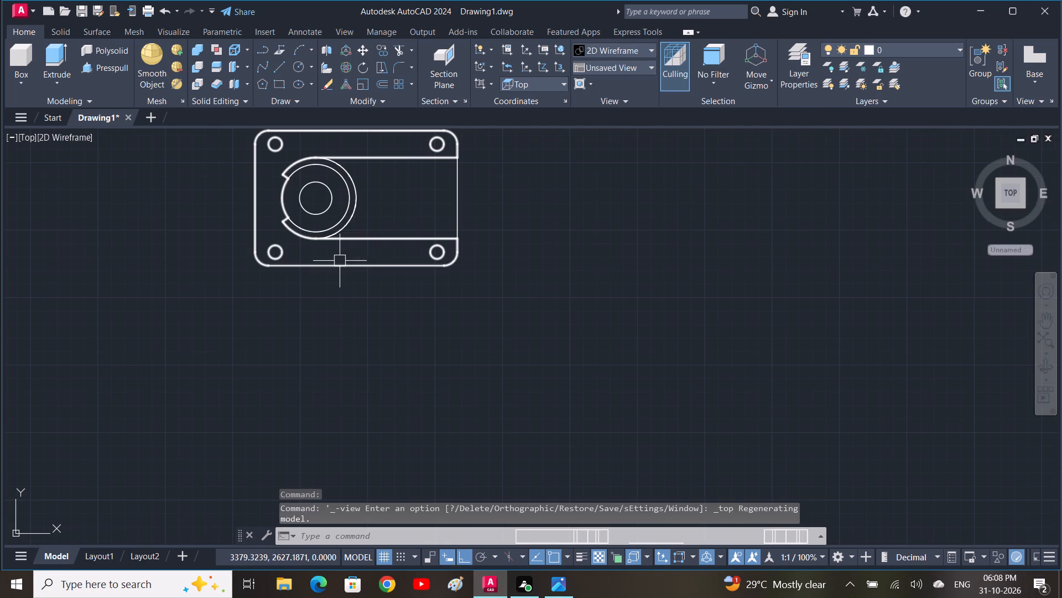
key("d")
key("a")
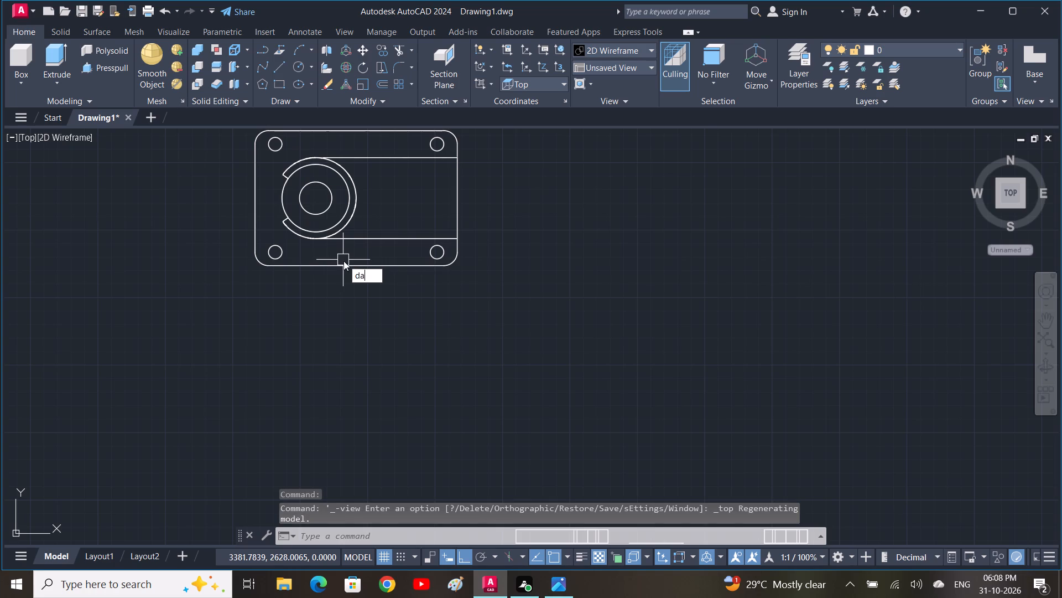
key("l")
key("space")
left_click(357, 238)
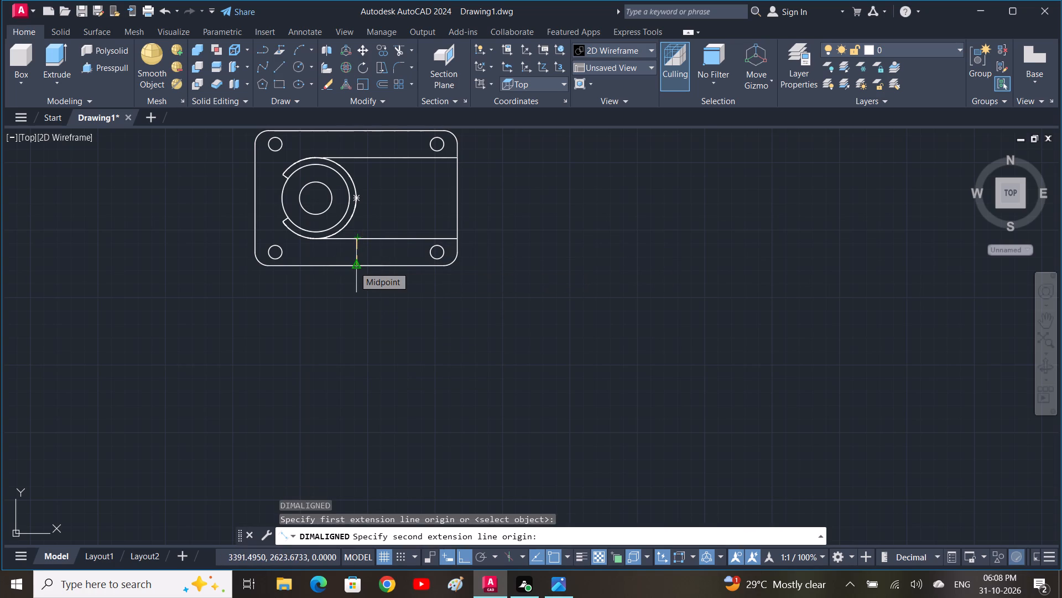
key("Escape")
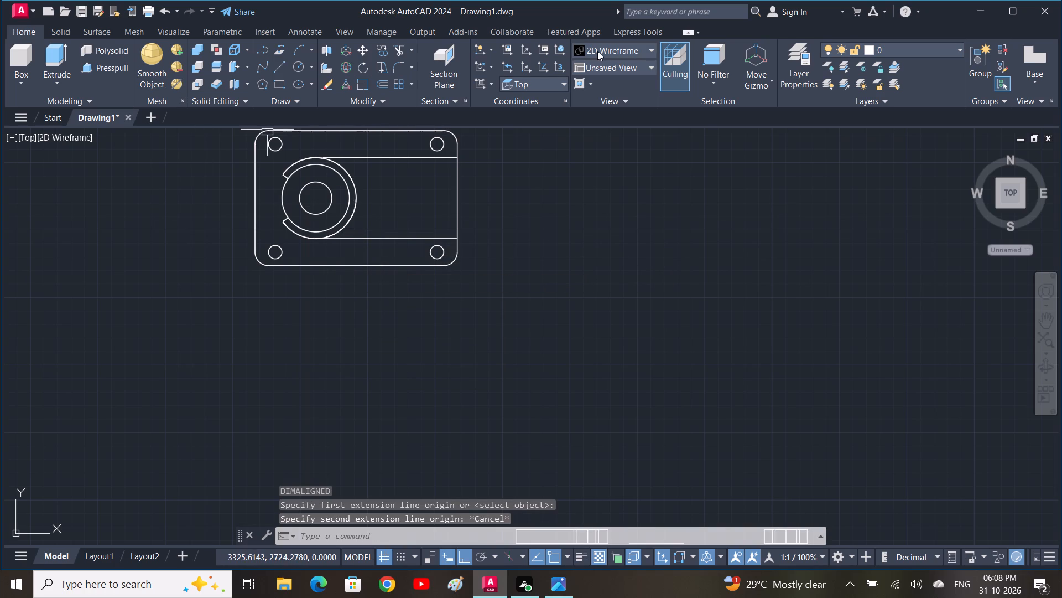
Change the model's visual style to Shades of Gray and set the view to SW Isometric.
left_click(598, 50)
left_click(736, 126)
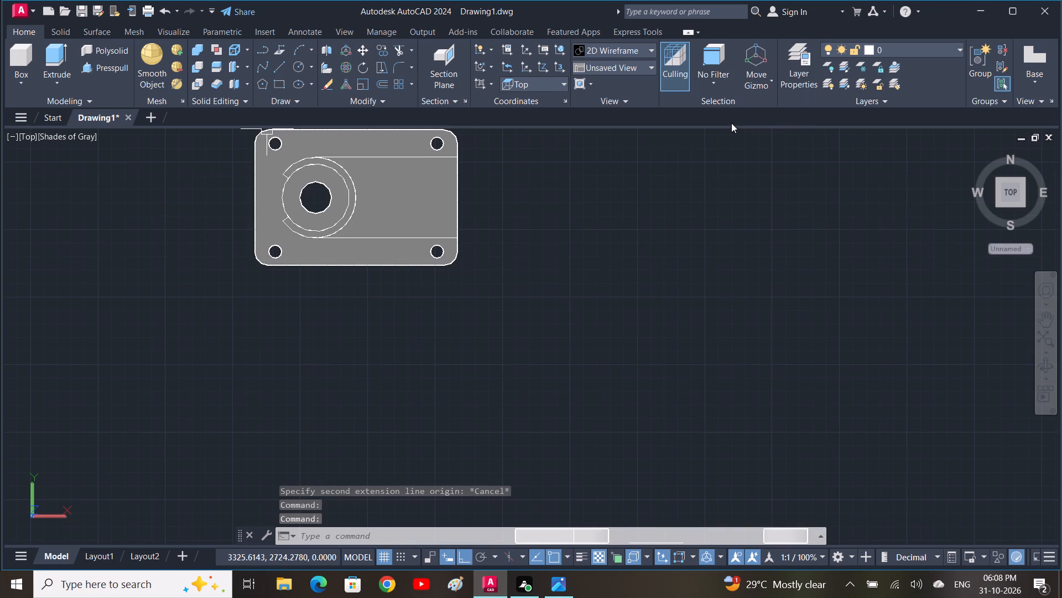
left_click(27, 136)
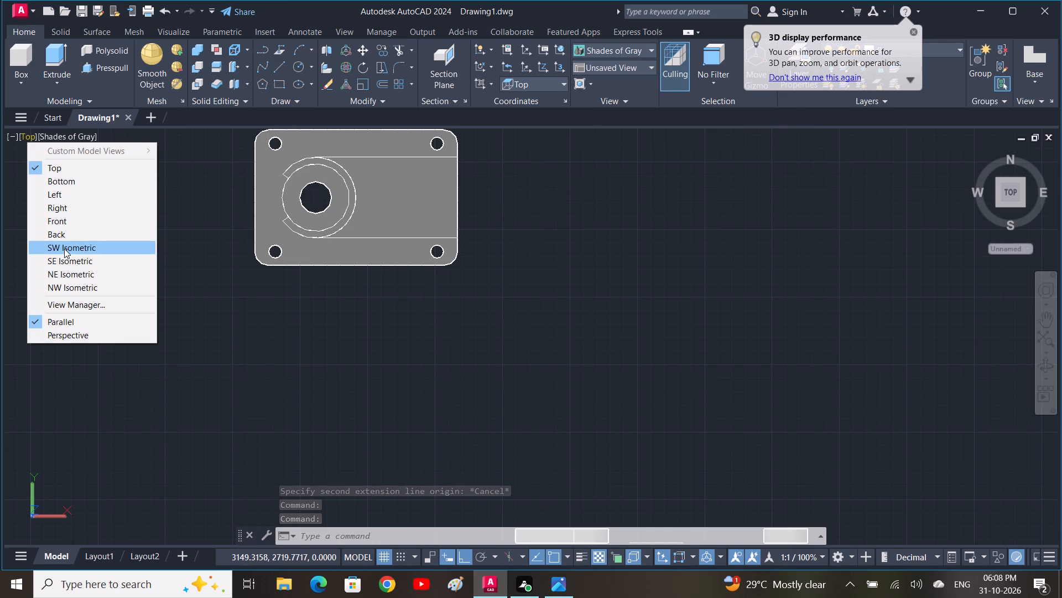
left_click(65, 249)
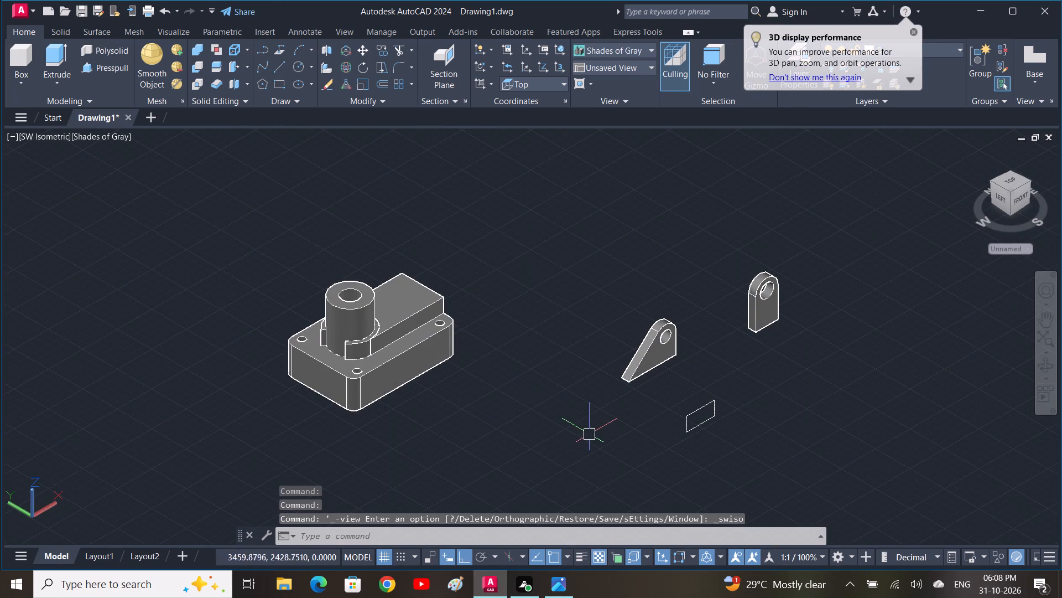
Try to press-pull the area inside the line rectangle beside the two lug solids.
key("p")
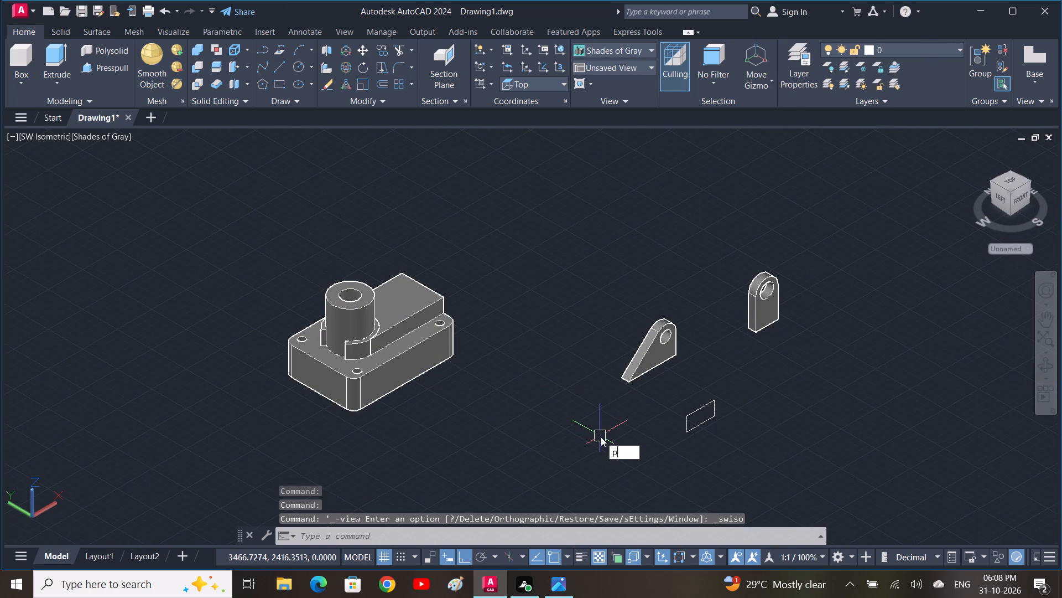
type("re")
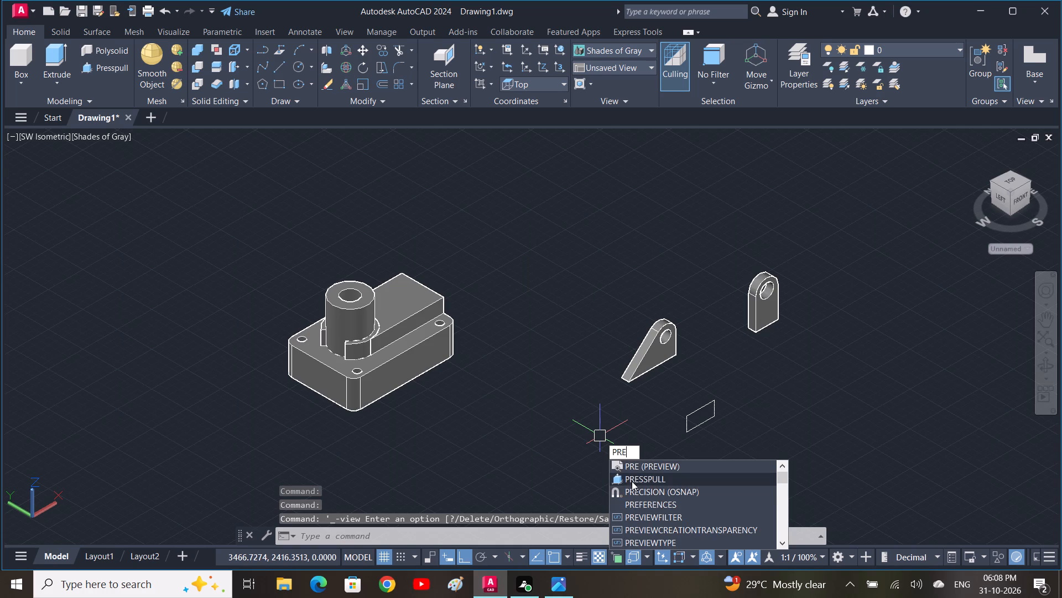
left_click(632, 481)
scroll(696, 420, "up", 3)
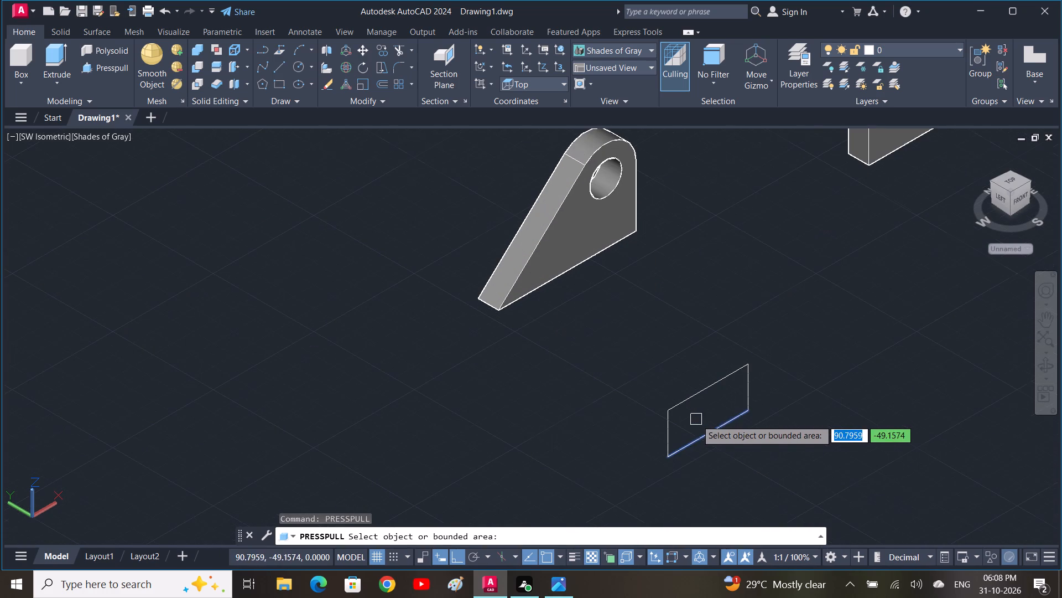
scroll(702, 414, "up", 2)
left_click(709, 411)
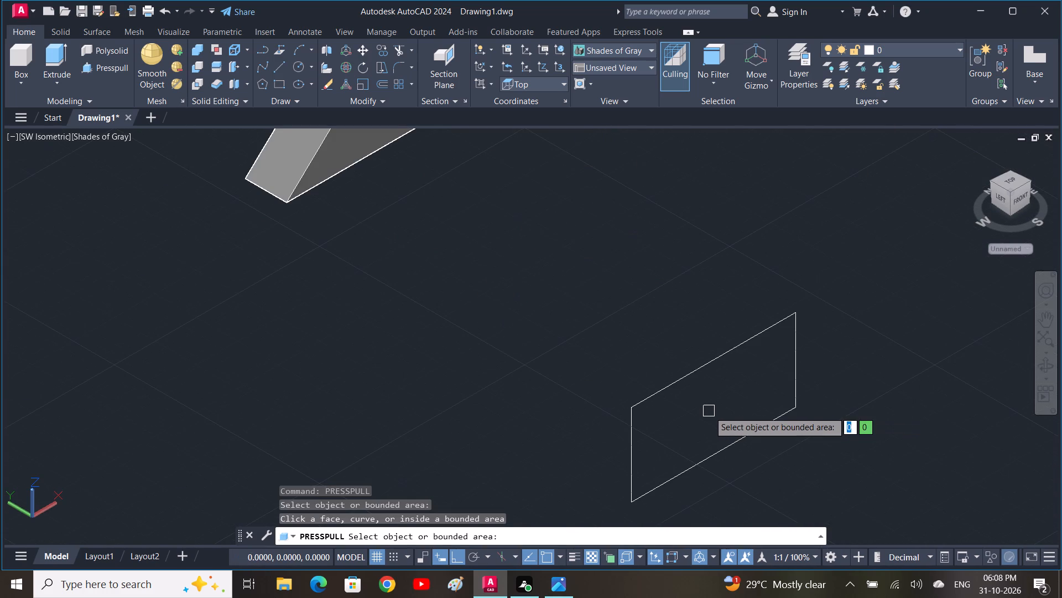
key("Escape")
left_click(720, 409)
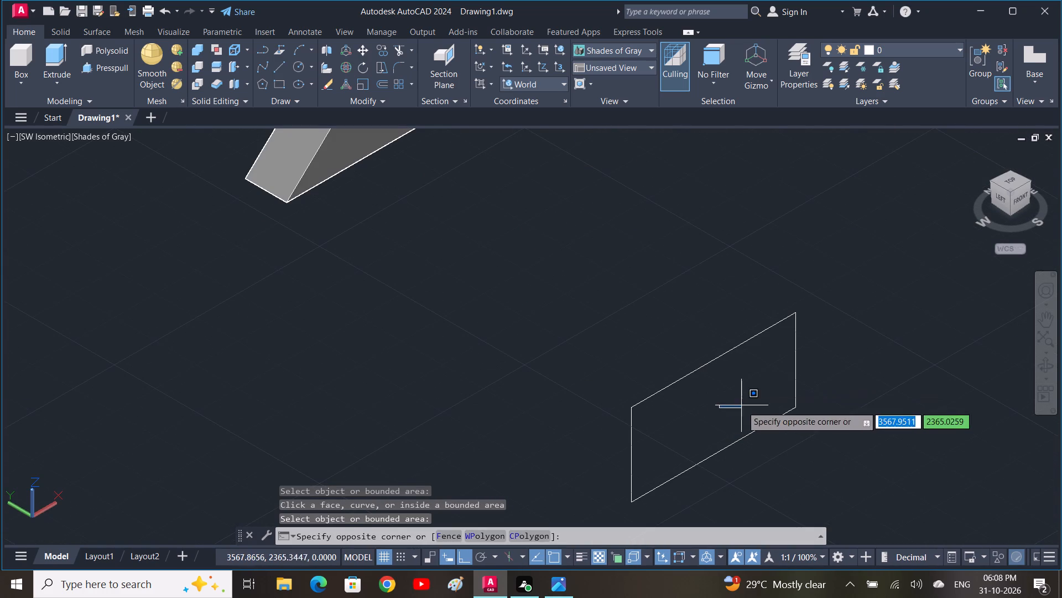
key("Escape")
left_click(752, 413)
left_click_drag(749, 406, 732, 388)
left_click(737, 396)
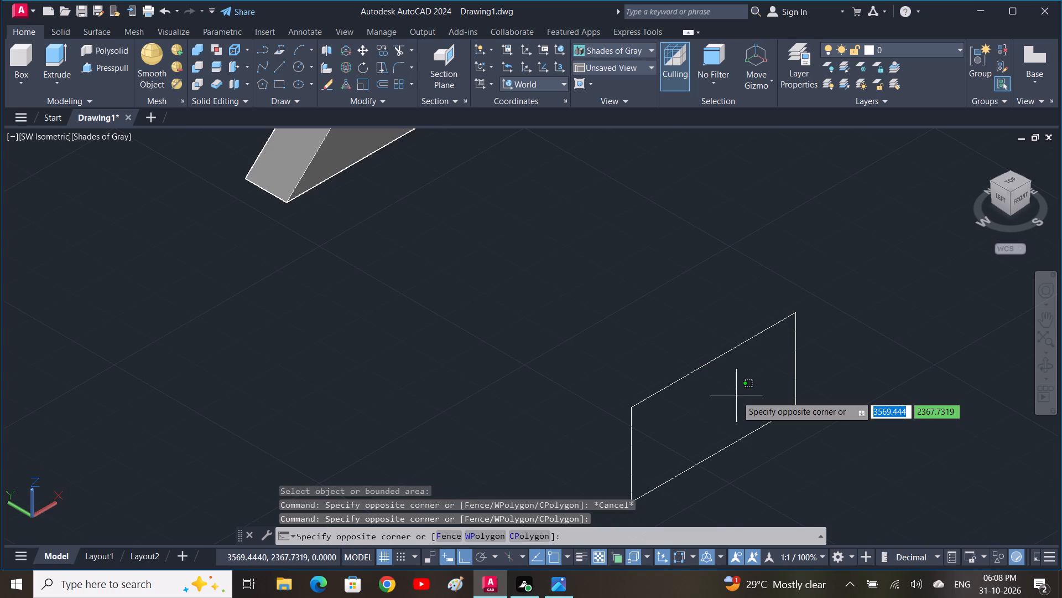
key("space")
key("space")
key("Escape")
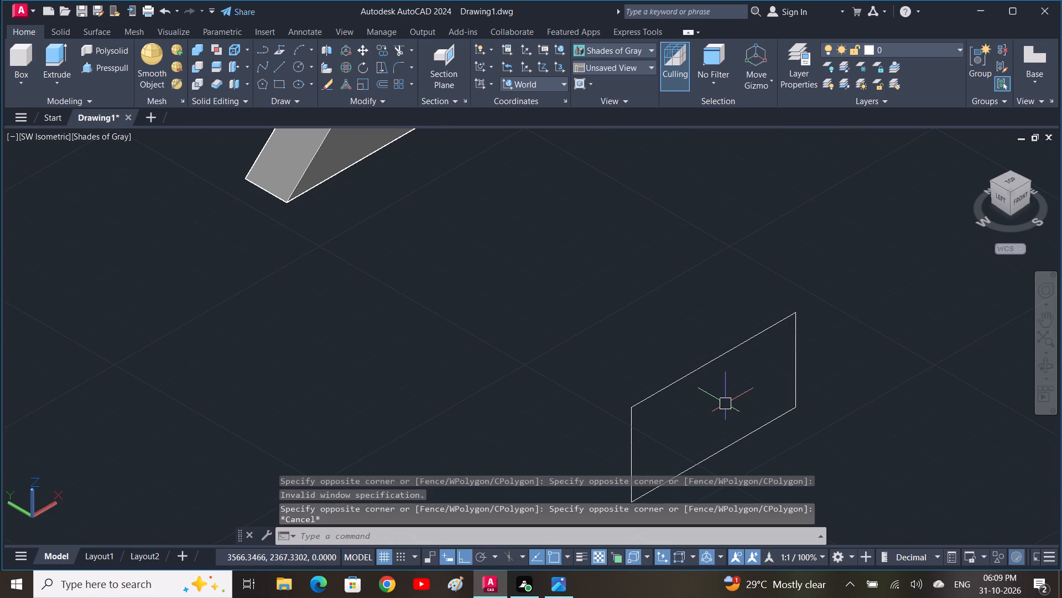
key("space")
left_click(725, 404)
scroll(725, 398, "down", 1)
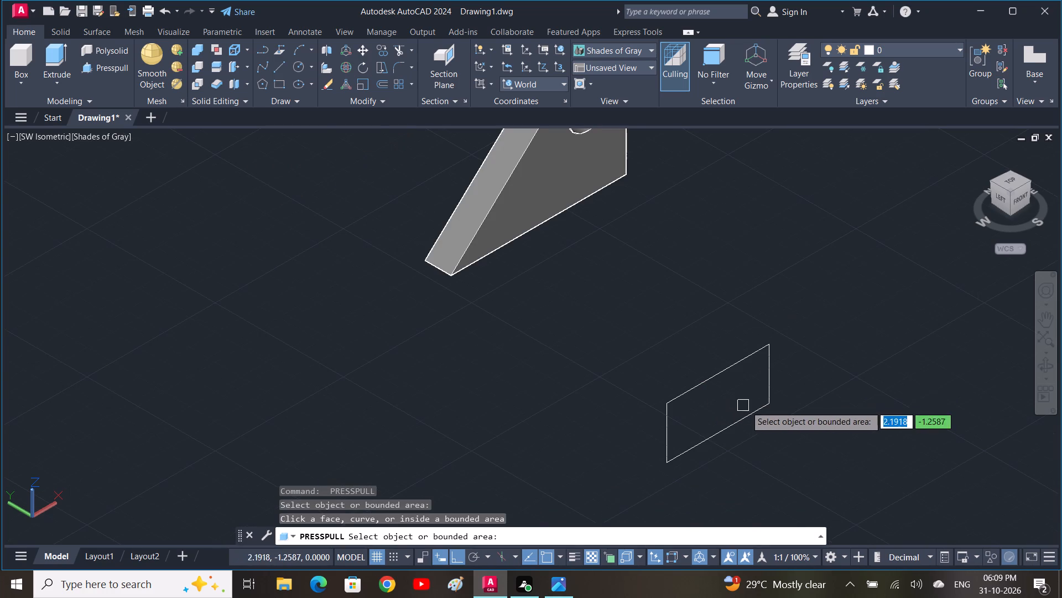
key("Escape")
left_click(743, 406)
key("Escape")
Join the rectangle's four lines into a single polyline.
left_click(799, 446)
left_click(618, 331)
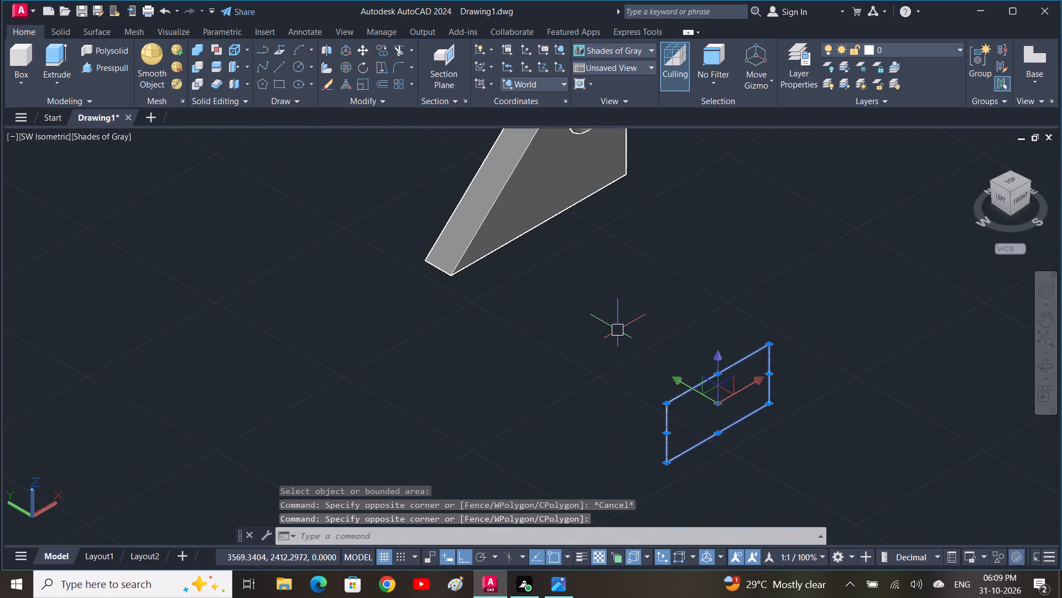
type("j")
key("space")
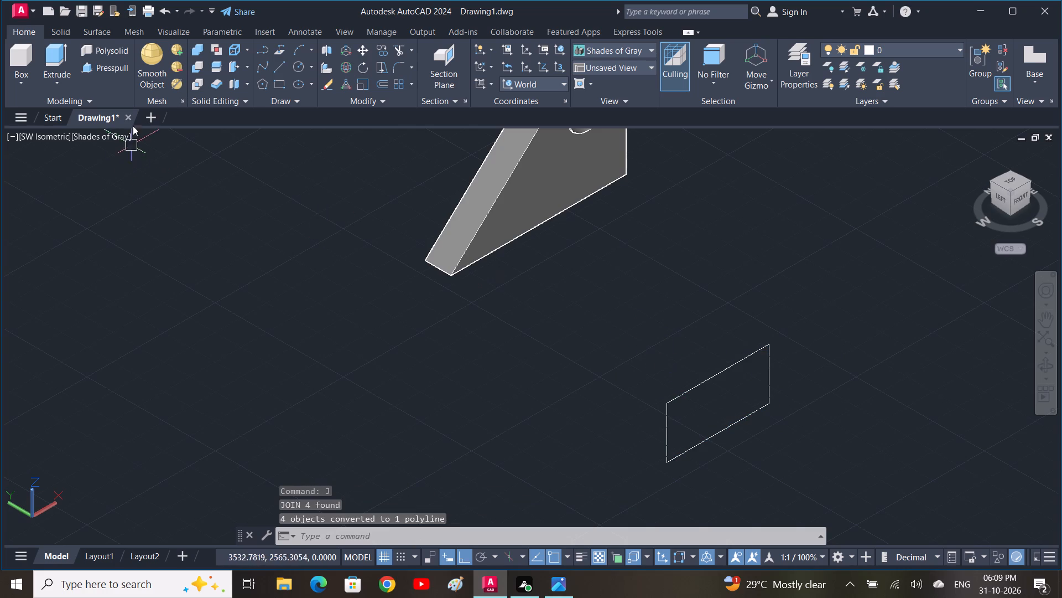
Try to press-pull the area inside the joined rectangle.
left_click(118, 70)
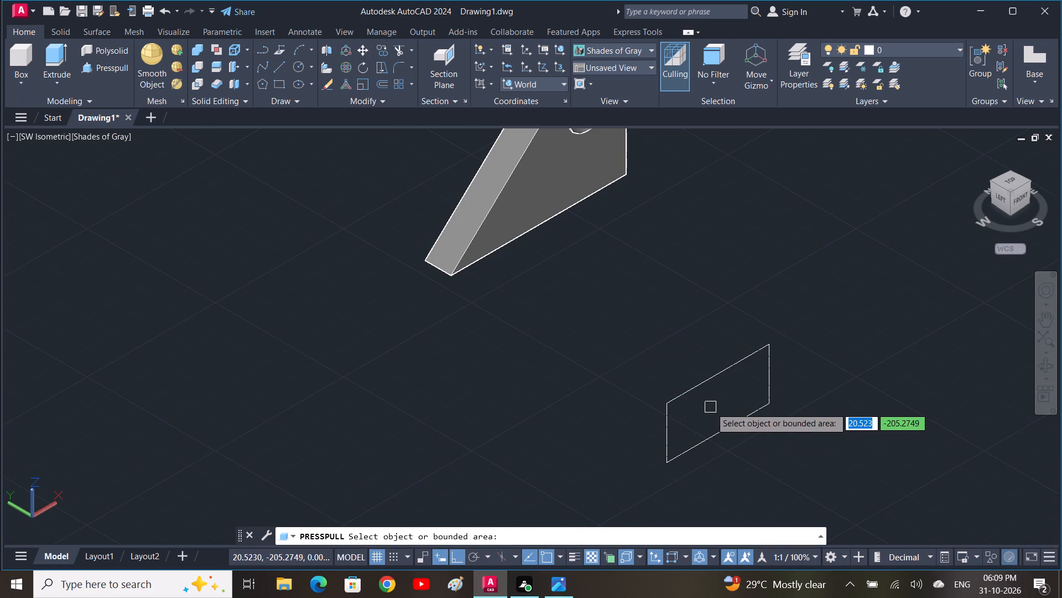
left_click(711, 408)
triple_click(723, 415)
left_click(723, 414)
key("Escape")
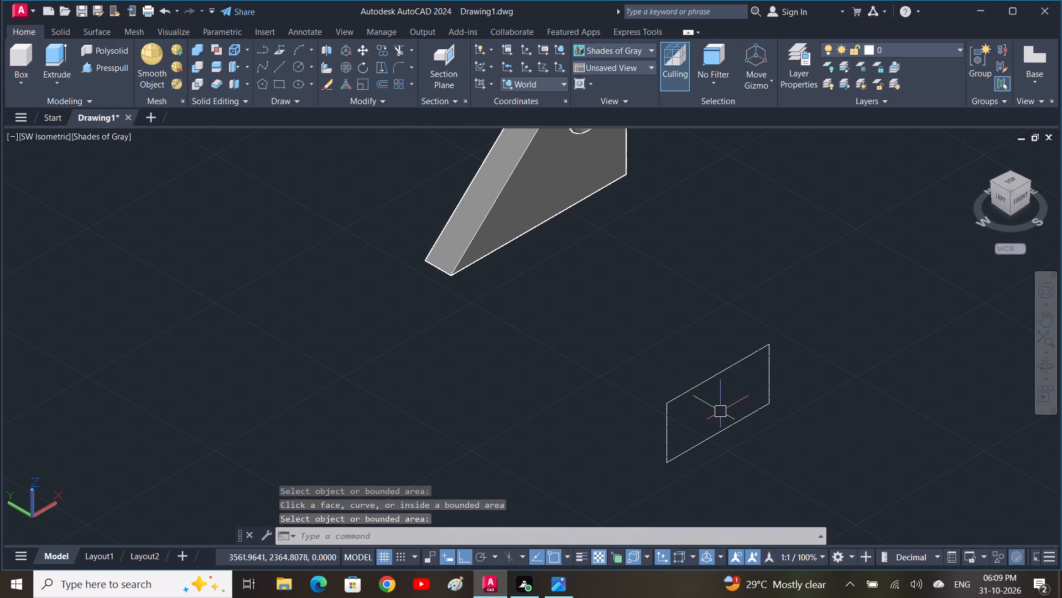
Extrude the joined rectangle by 44 mm toward the back as a solid block.
left_click(53, 55)
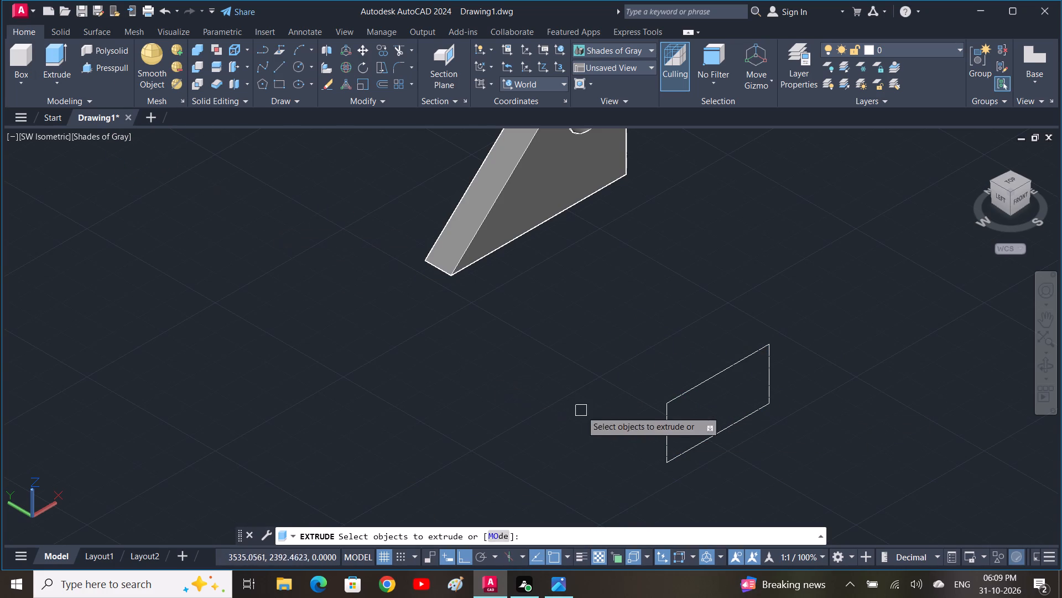
left_click(667, 432)
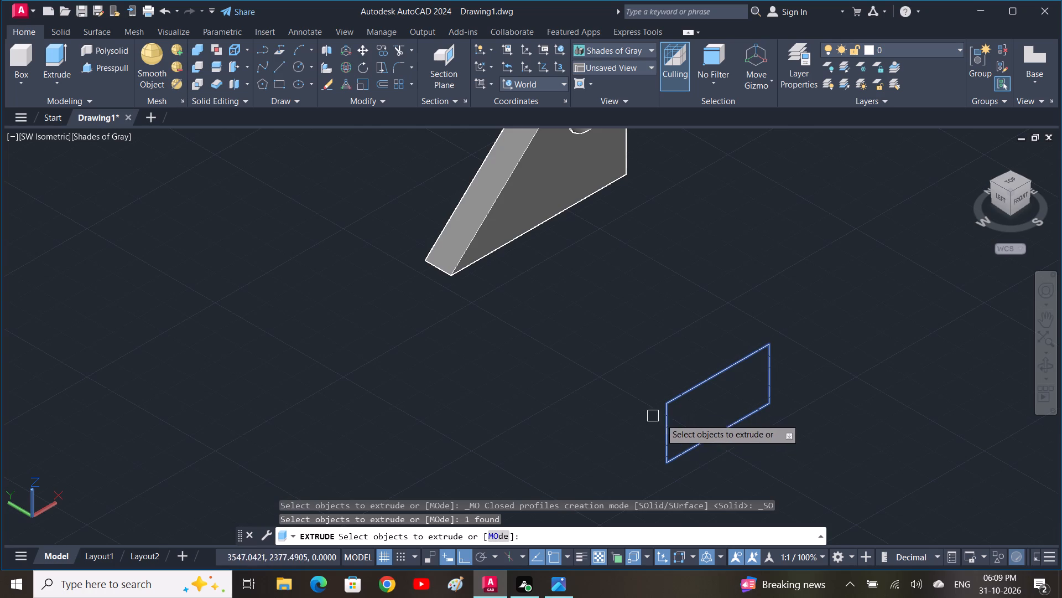
key("space")
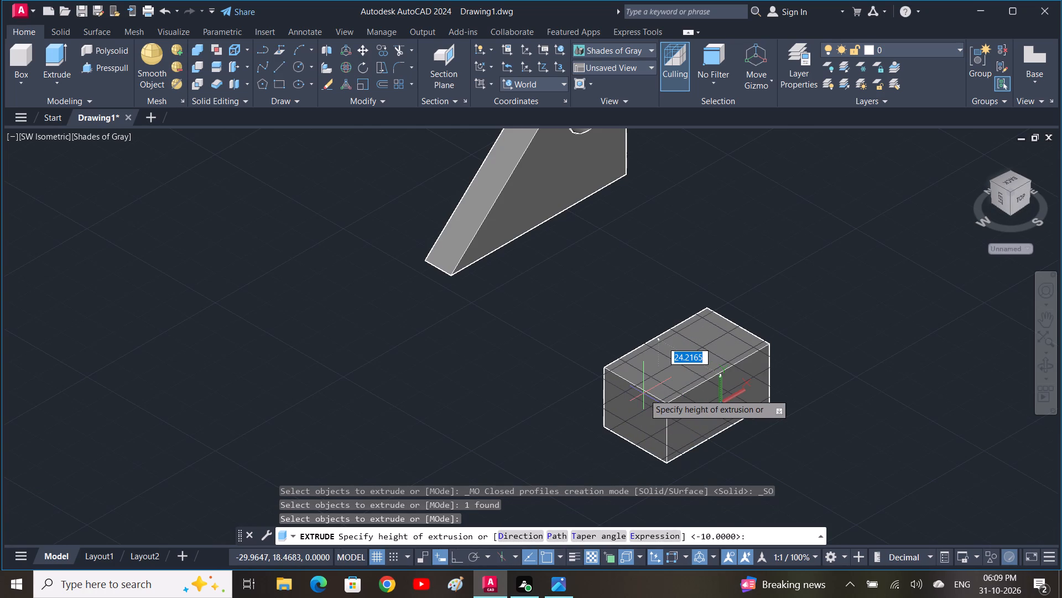
type("44")
key("space")
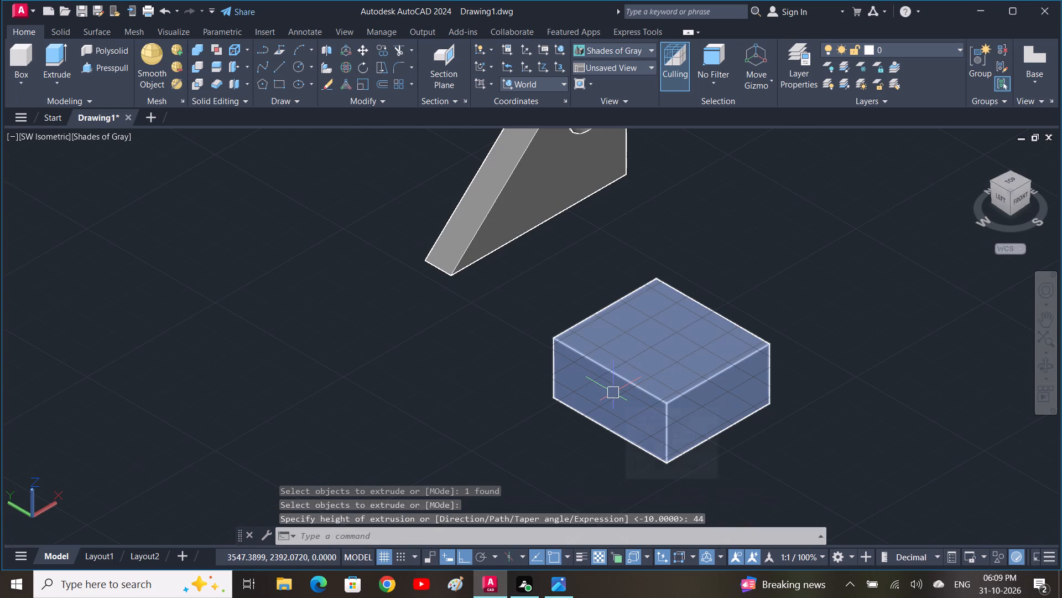
key("Escape")
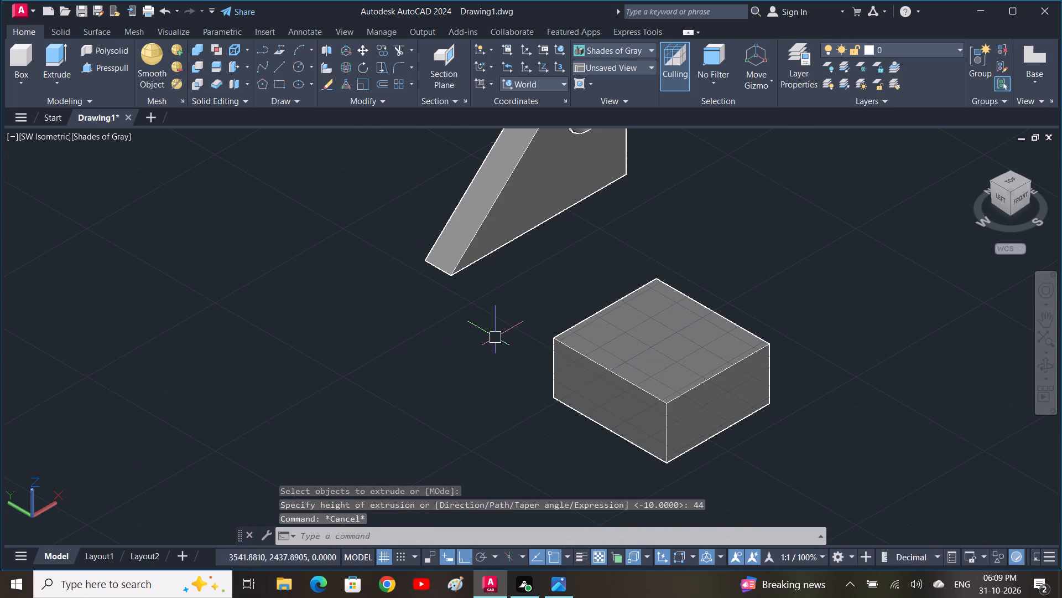
key("Escape")
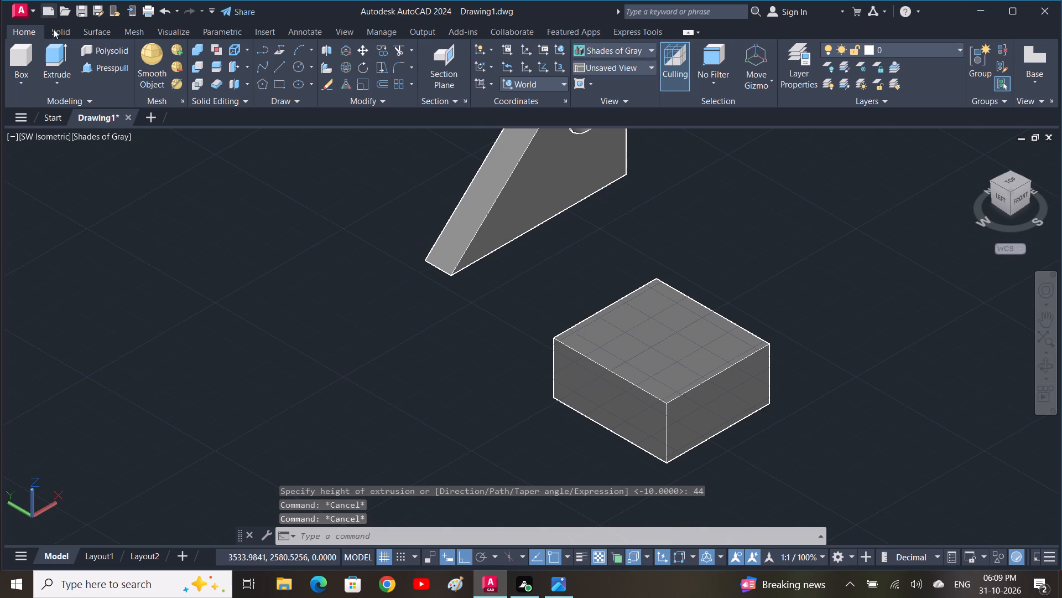
Fillet the block's front top edge with a radius of 5 mm using Fillet Edge.
left_click(71, 34)
left_click(511, 60)
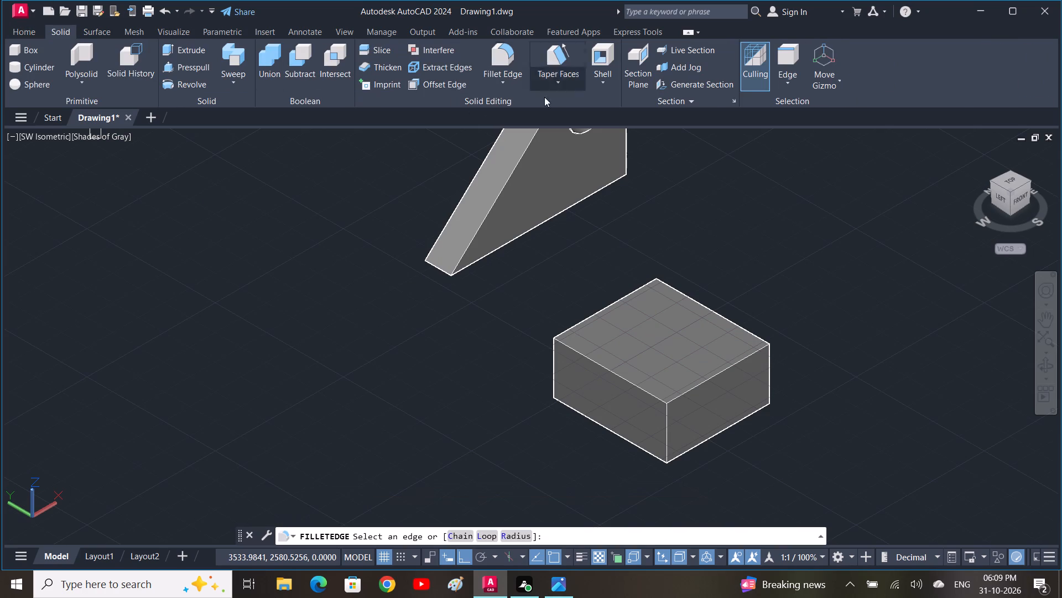
left_click(723, 372)
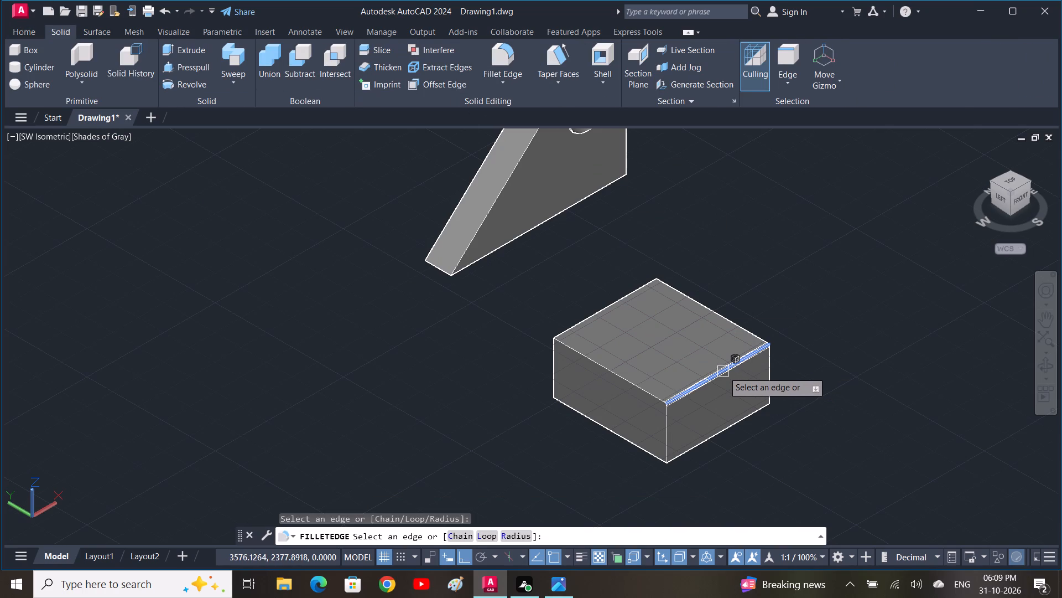
key("r")
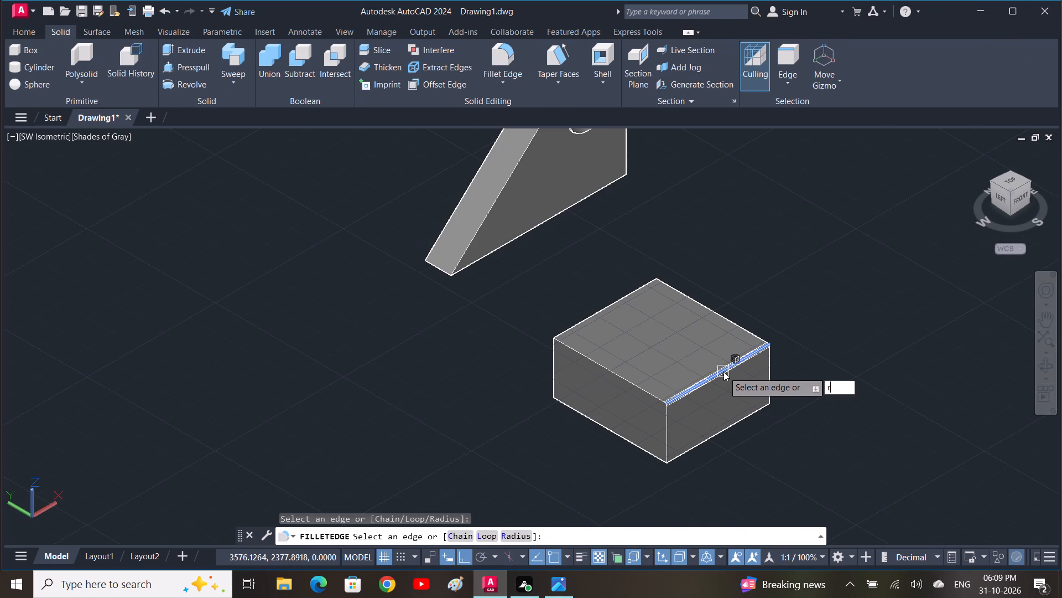
key("space")
type("5")
key("space")
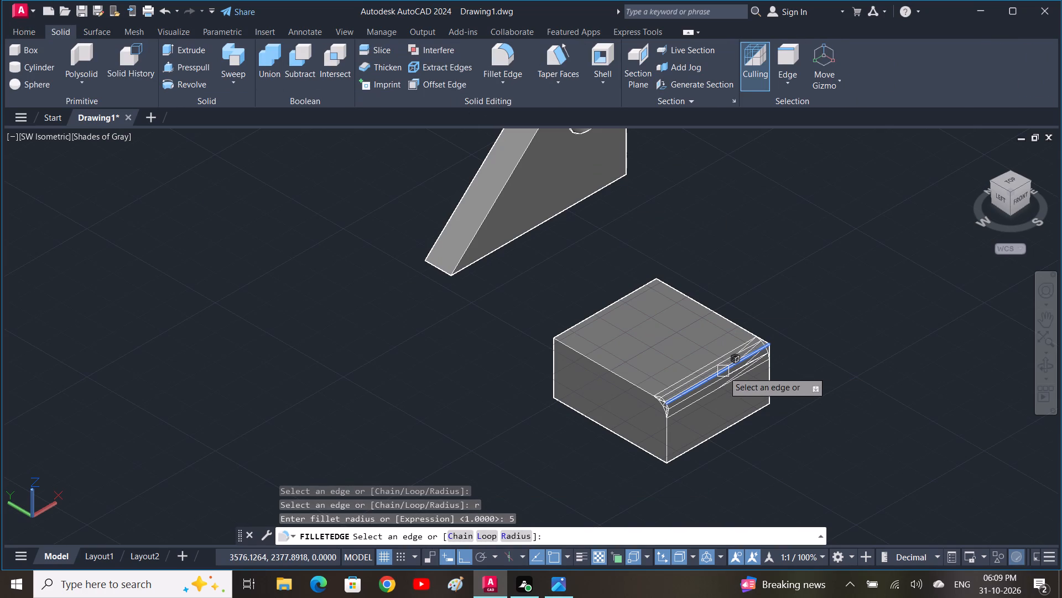
left_click(723, 372)
key("space")
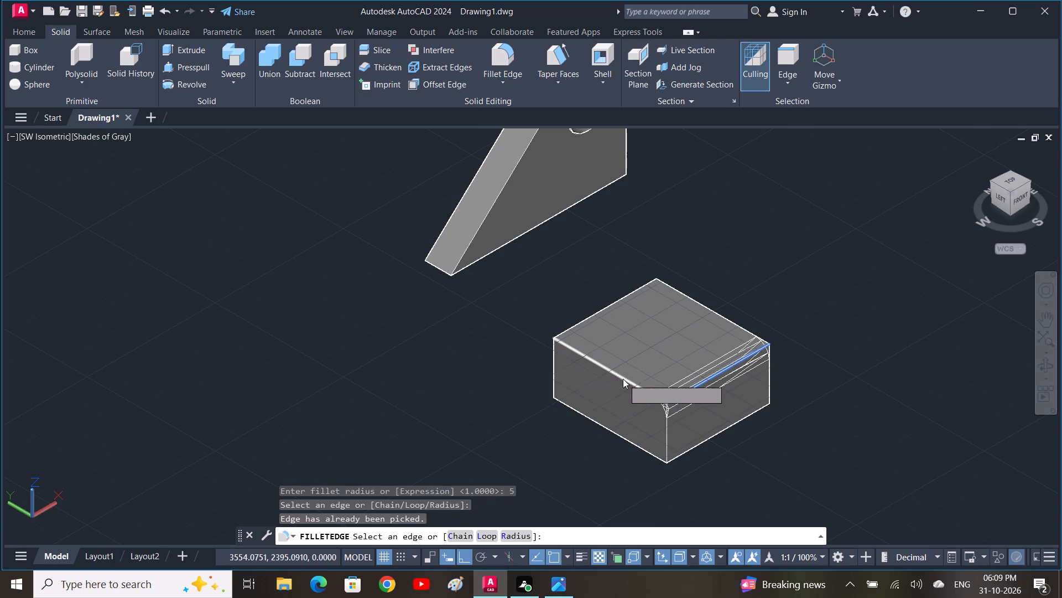
key("space")
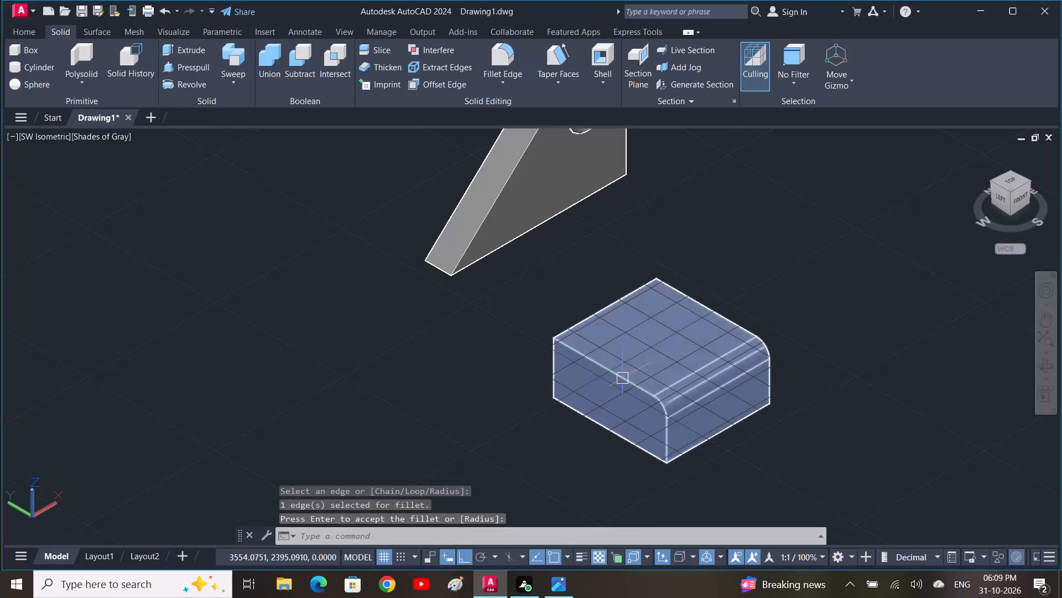
Fillet the block's left-side top edge with the same 5 mm radius.
left_click(623, 379)
key("Escape")
key("space")
left_click(623, 379)
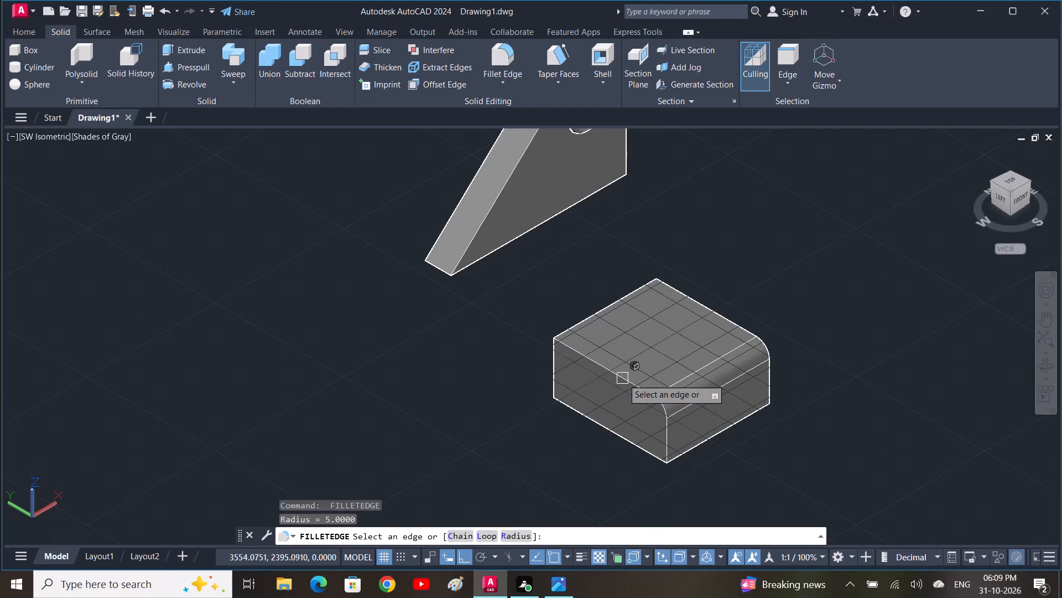
key("space")
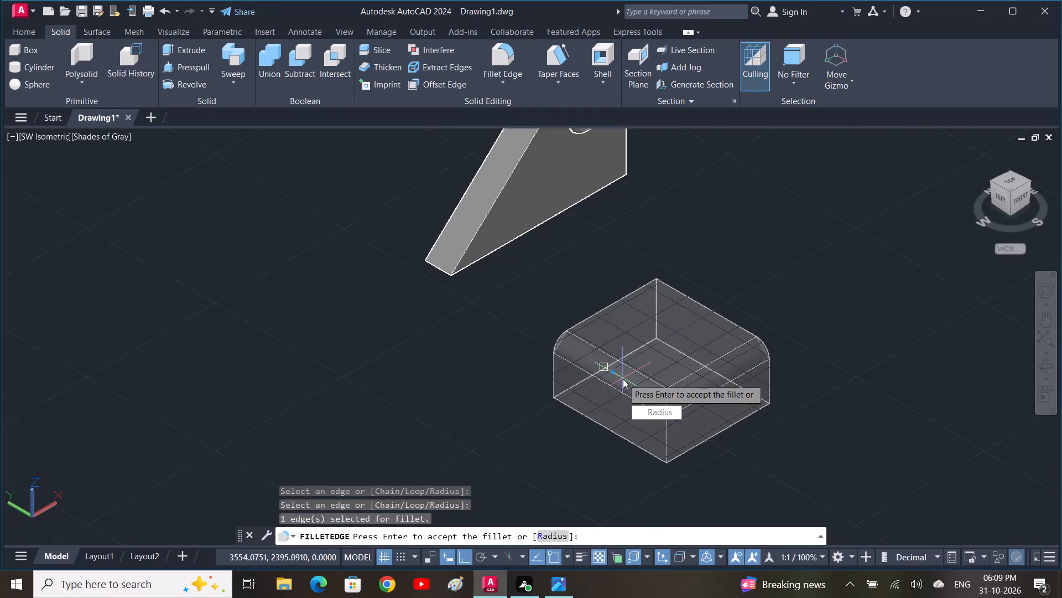
key("space")
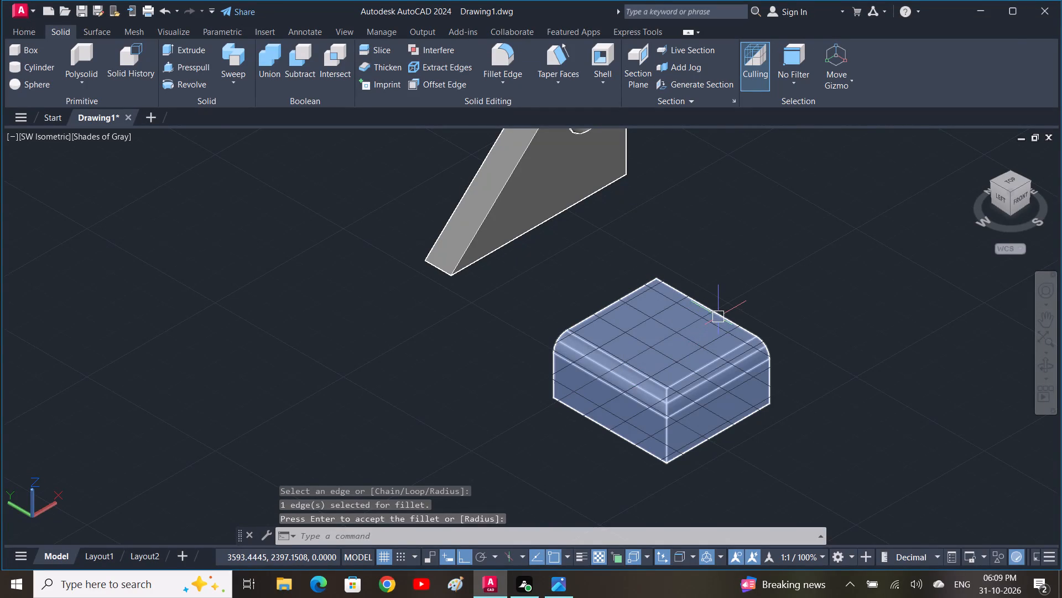
Fillet the block's right-side top edge with the 5 mm radius using Fillet Edge.
key("space")
left_click(722, 313)
key("space")
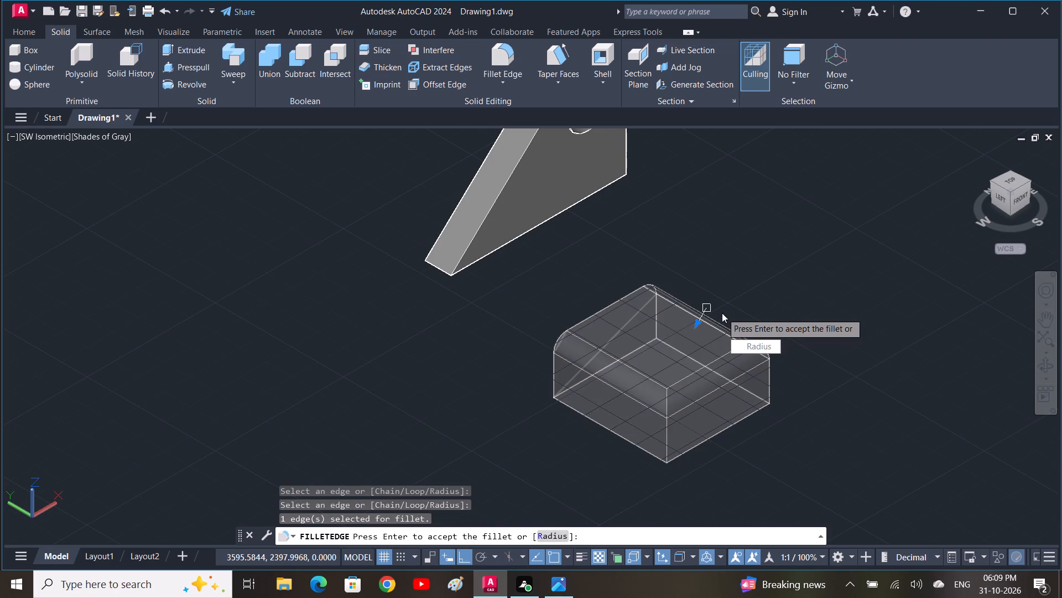
key("space")
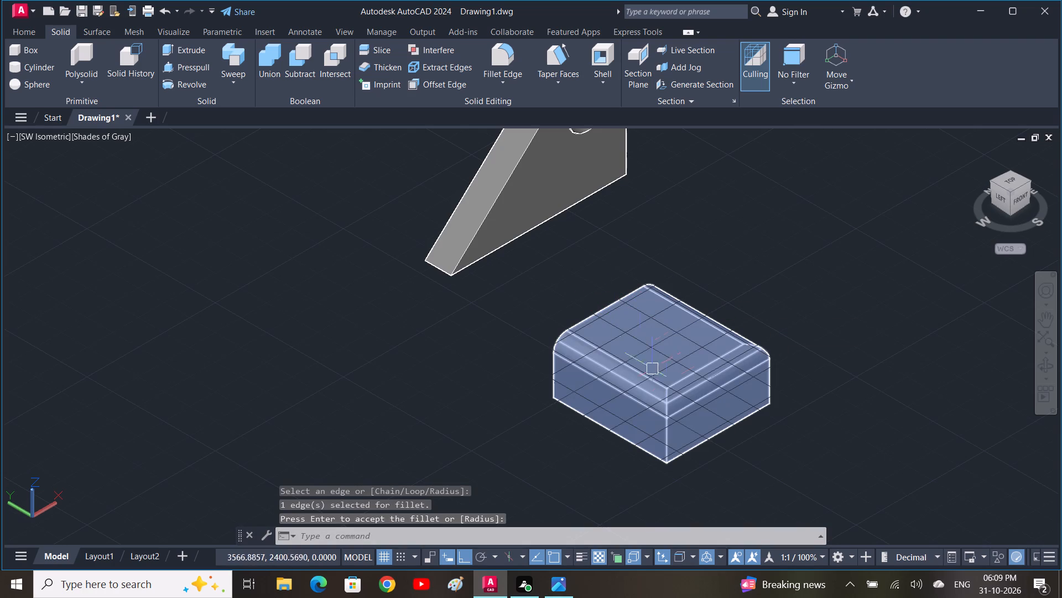
Fillet the vertical edge at the block's front-left corner with the same 5 mm radius.
key("space")
left_click(665, 439)
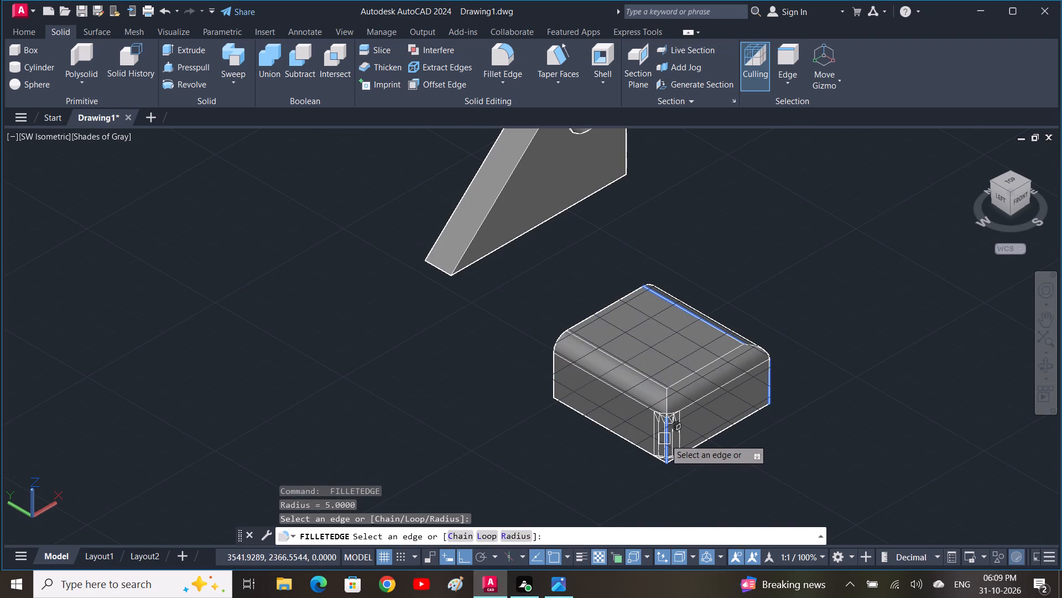
key("space")
key("space")
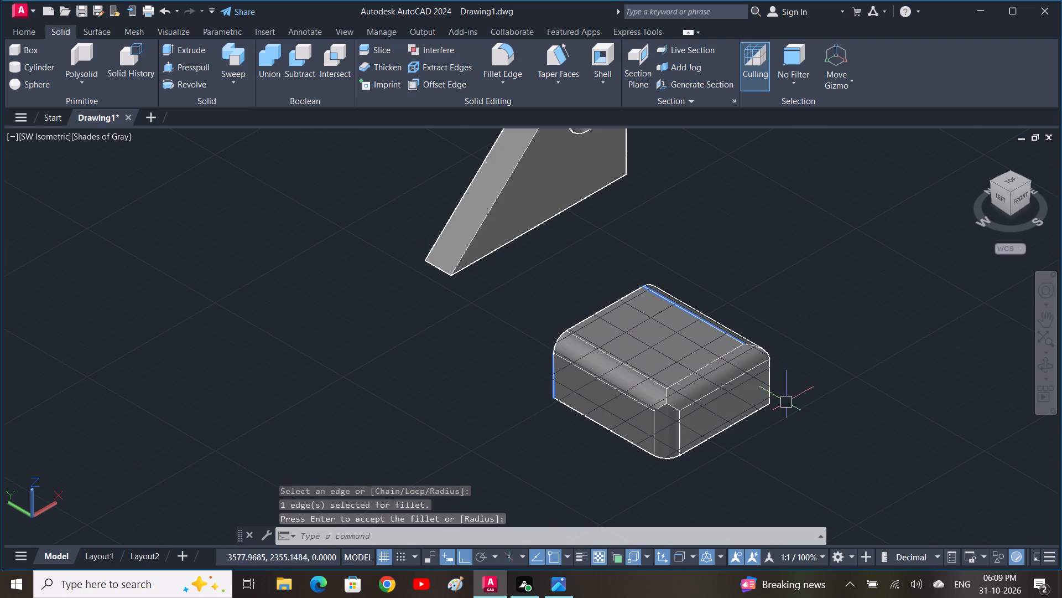
Fillet the vertical edge at the block's front-right corner with the same 5 mm radius and clear the selection.
middle_click_drag(756, 405, 725, 369)
scroll(535, 378, "up", 1)
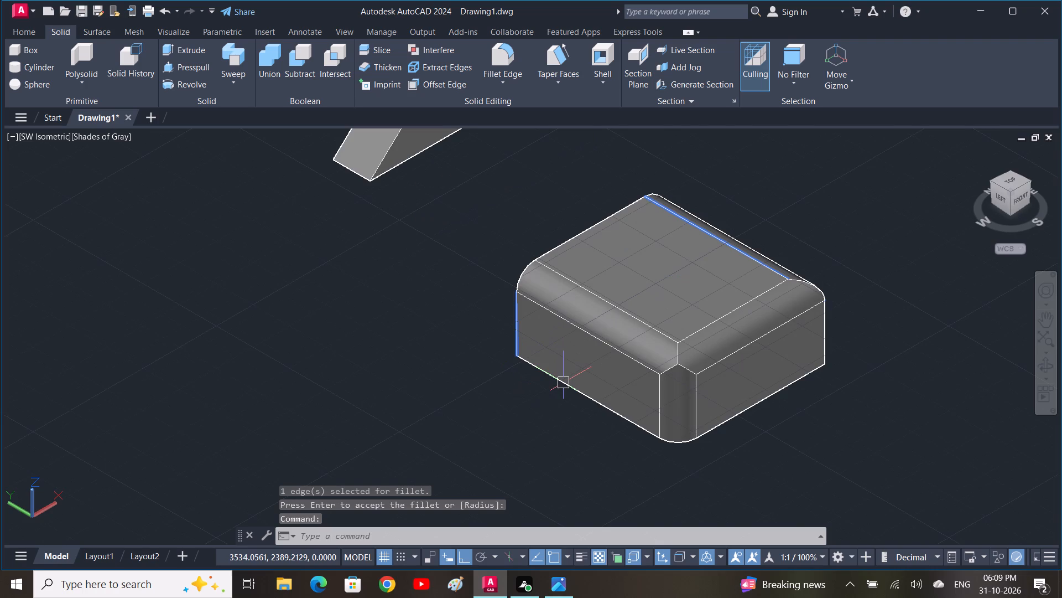
middle_click_drag(564, 383, 649, 329, "shift")
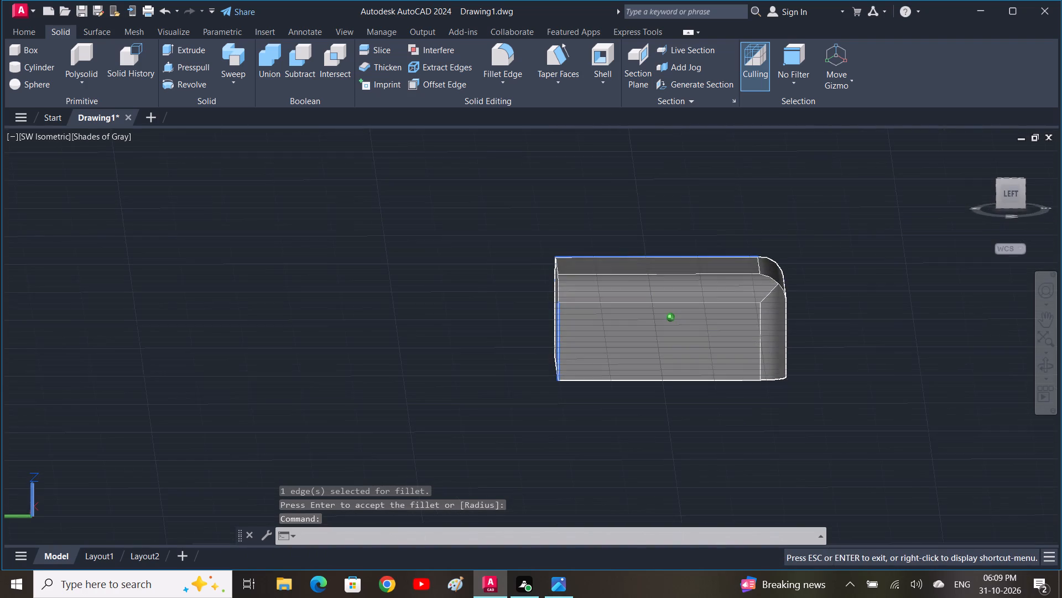
middle_click_drag(649, 329, 456, 343, "shift")
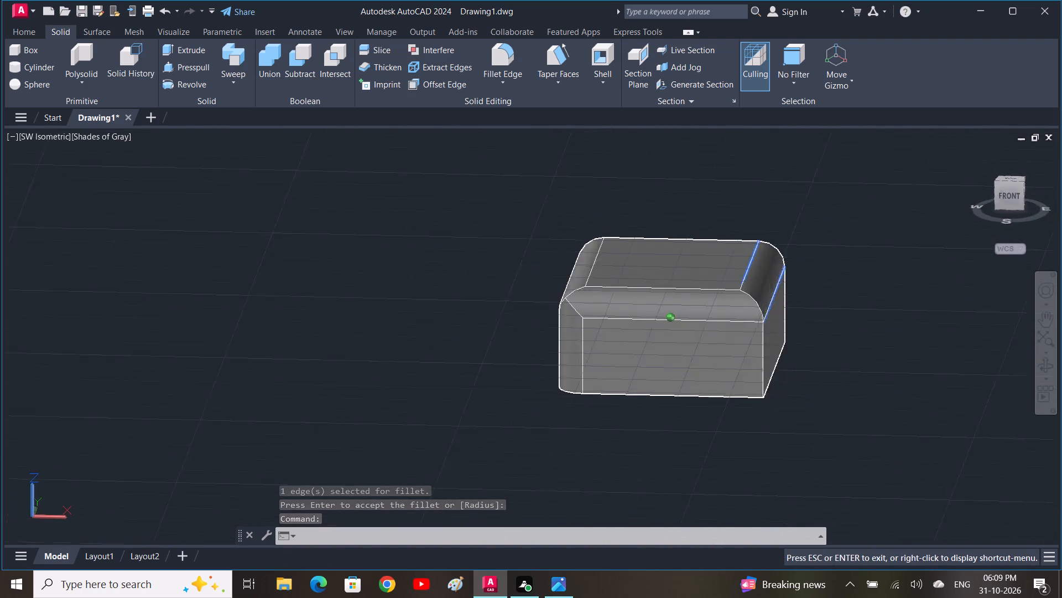
middle_click_drag(456, 343, 482, 338, "shift")
key("space")
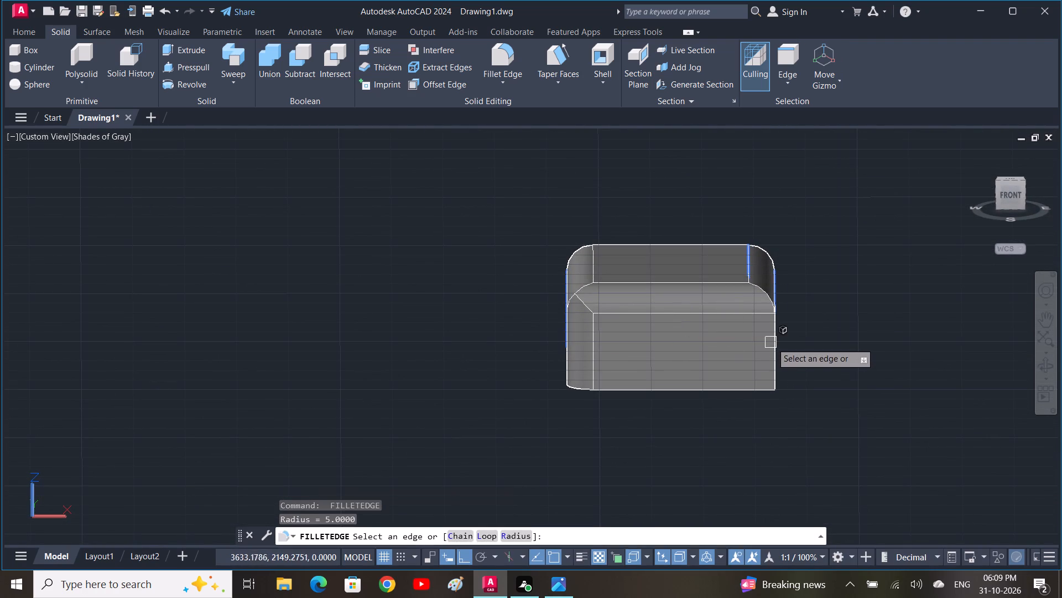
left_click(773, 342)
key("space")
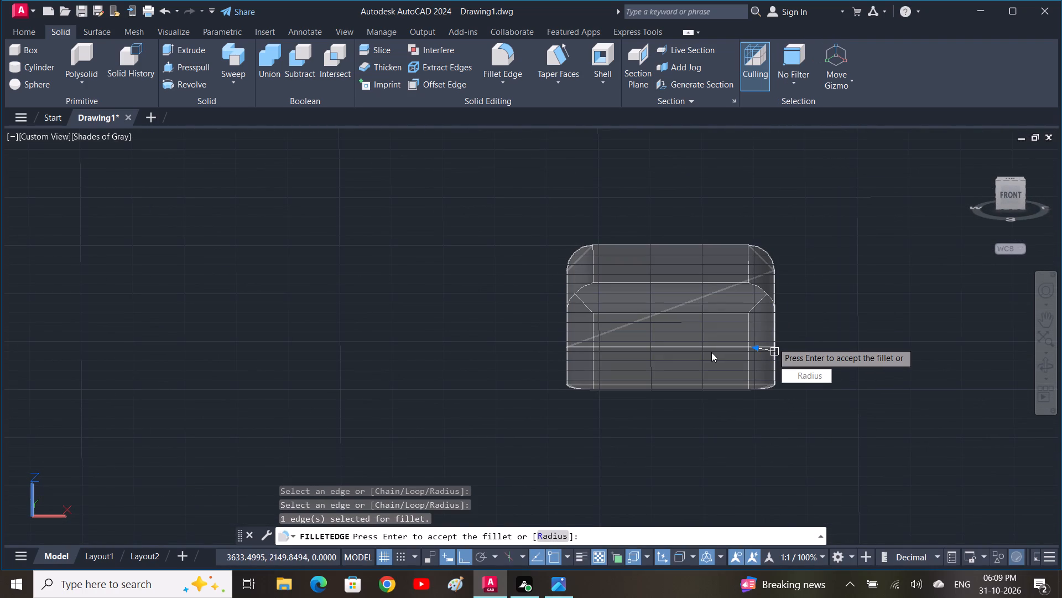
key("space")
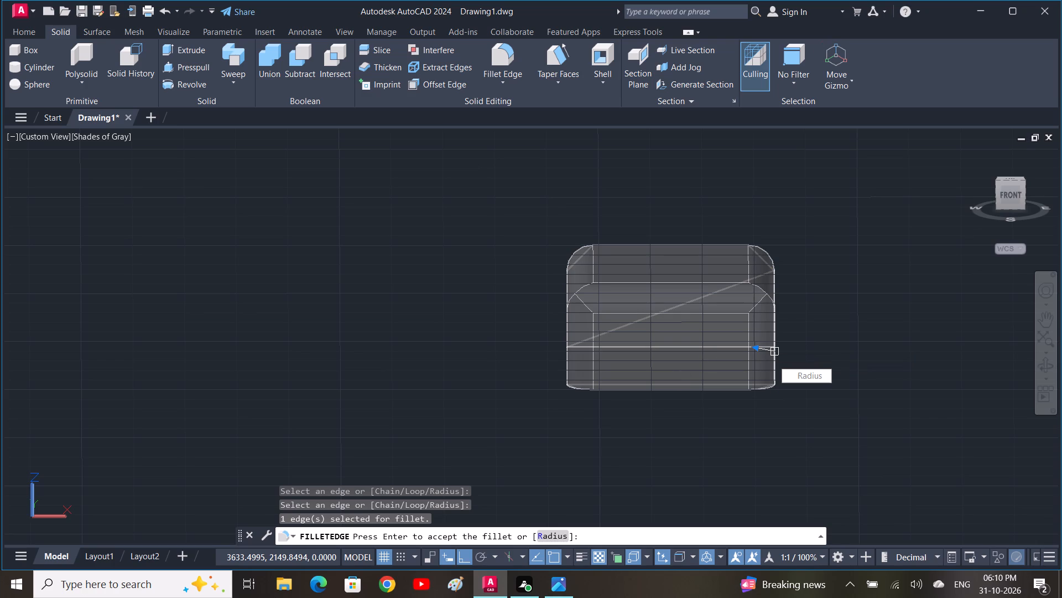
middle_click_drag(699, 348, 761, 327, "shift")
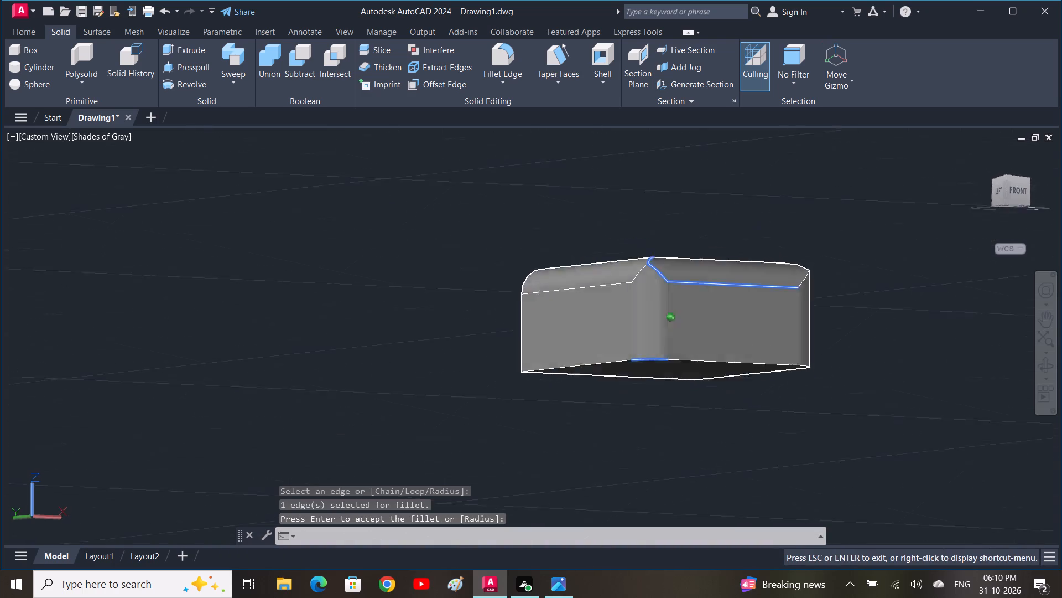
middle_click_drag(761, 327, 768, 422, "shift")
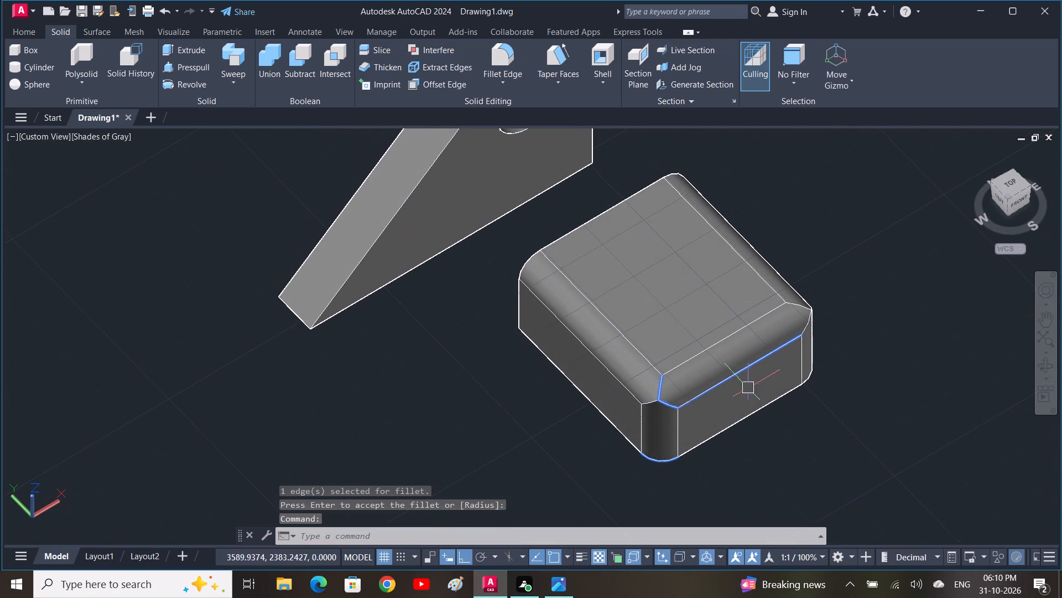
scroll(748, 388, "down", 1)
key("Escape")
key("Escape")
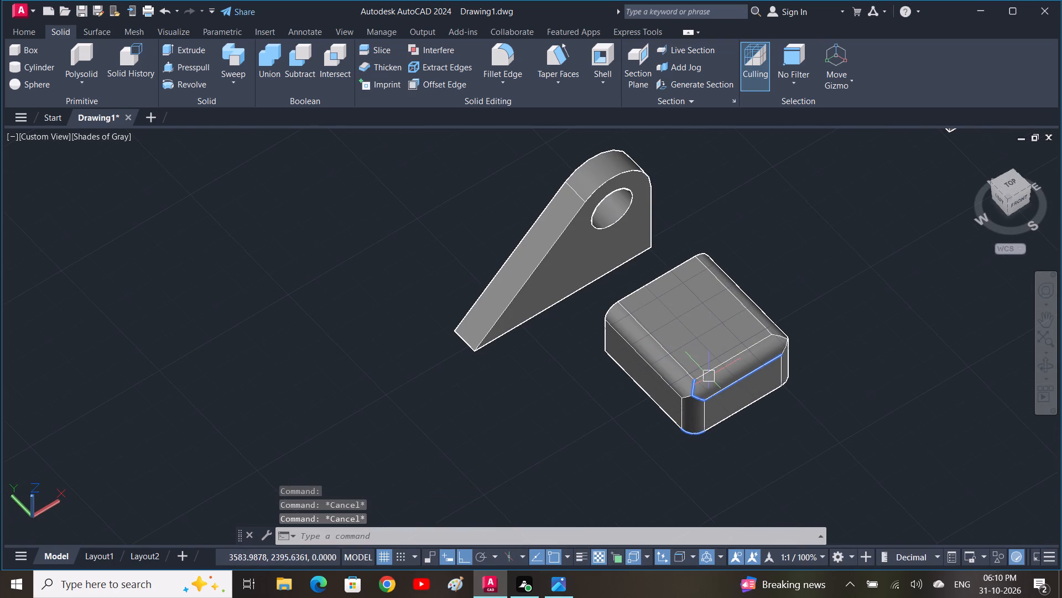
Move the filleted block about 233 mm straight toward the back with Ortho on.
scroll(619, 290, "down", 1)
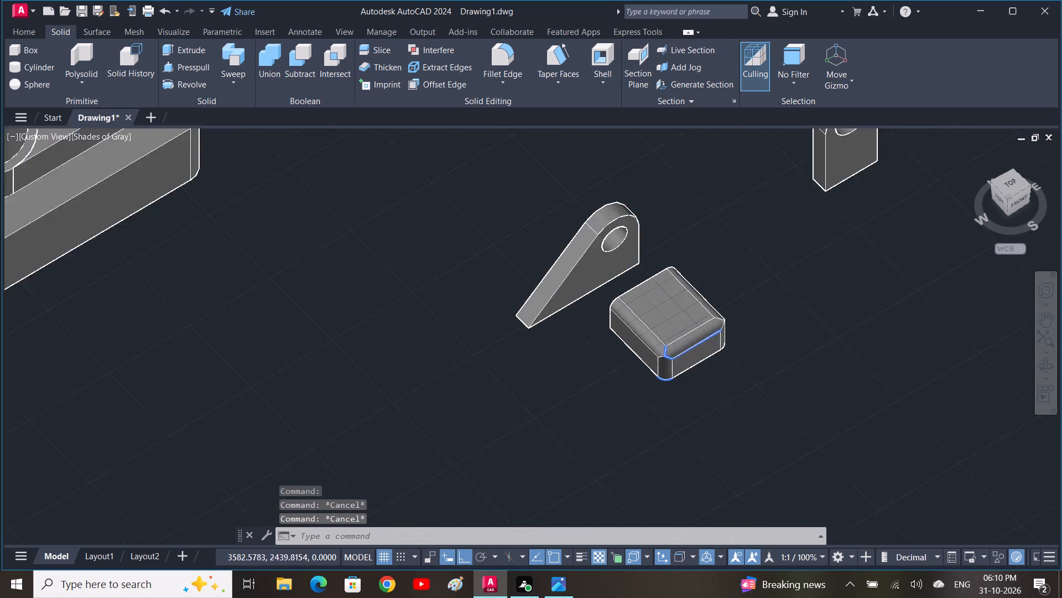
scroll(619, 290, "down", 1)
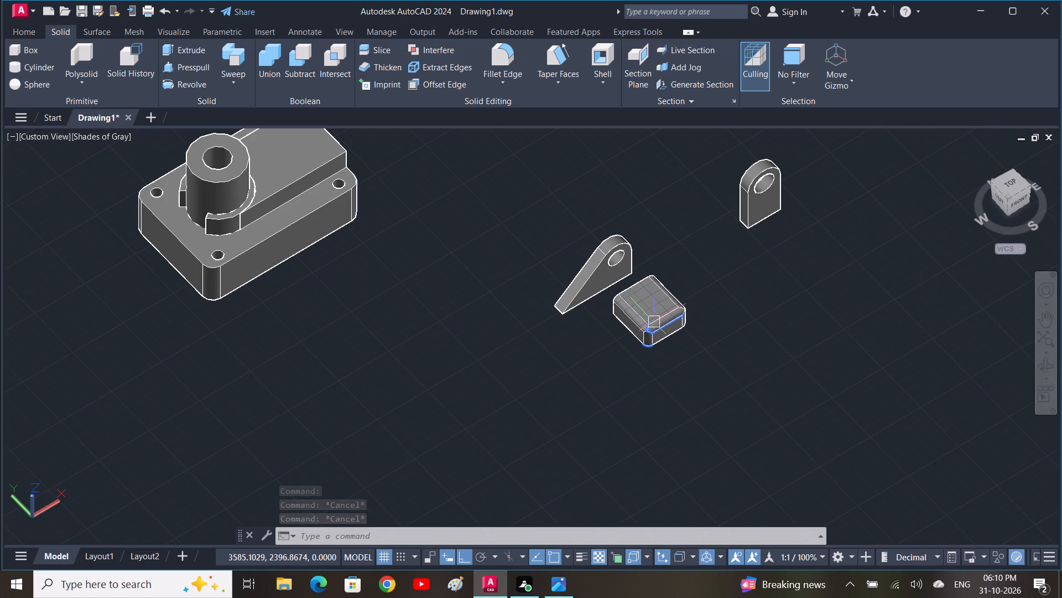
left_click(655, 321)
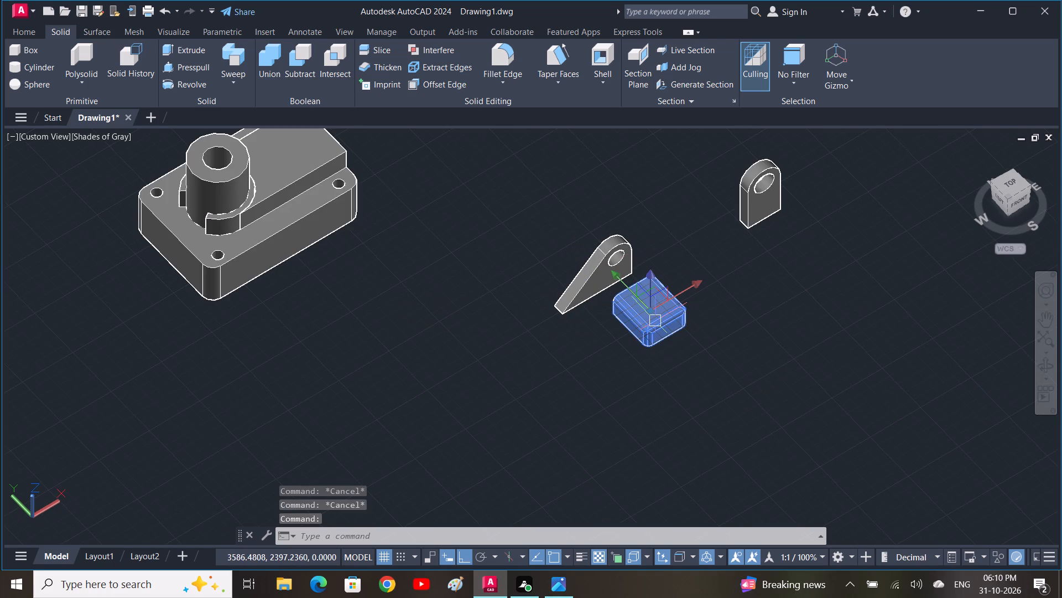
type("m")
key("space")
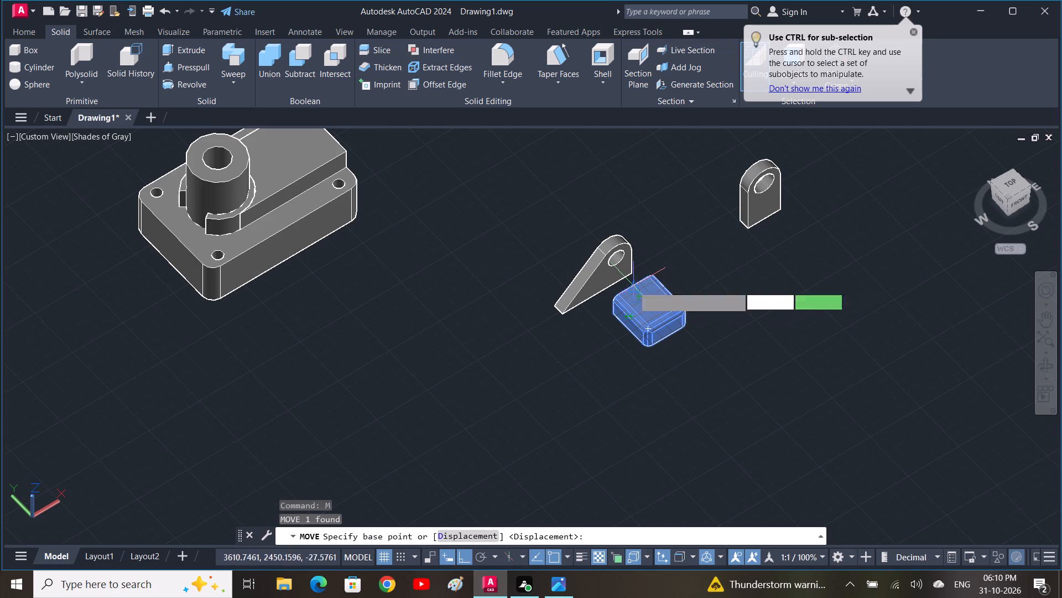
left_click(633, 286)
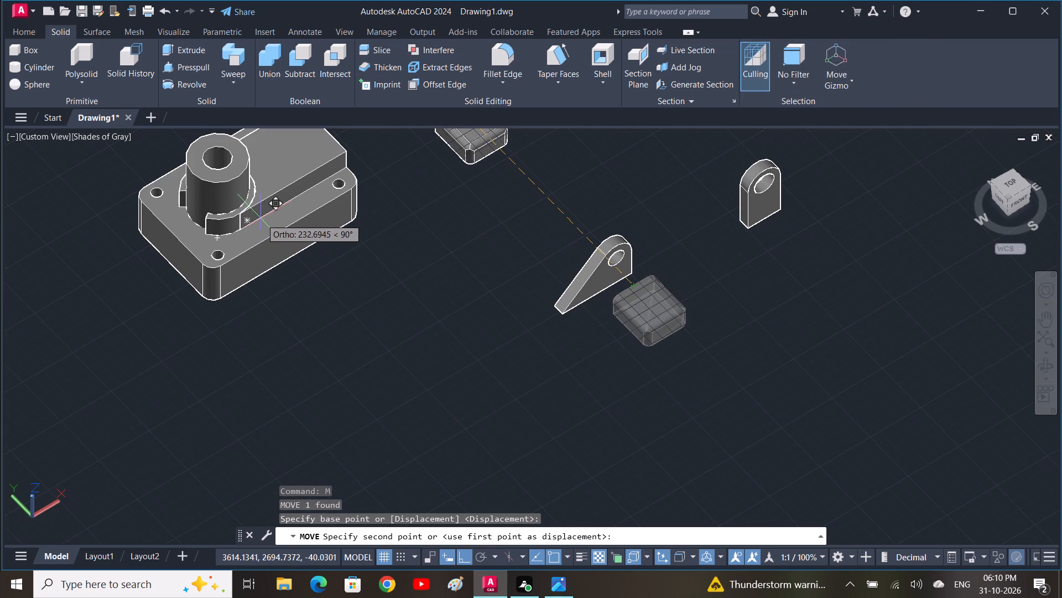
left_click(261, 219)
Turn Ortho off and move the filleted block over to the base, picking a target point near the cylindrical boss.
scroll(388, 212, "down", 1)
middle_click_drag(389, 218, 392, 293)
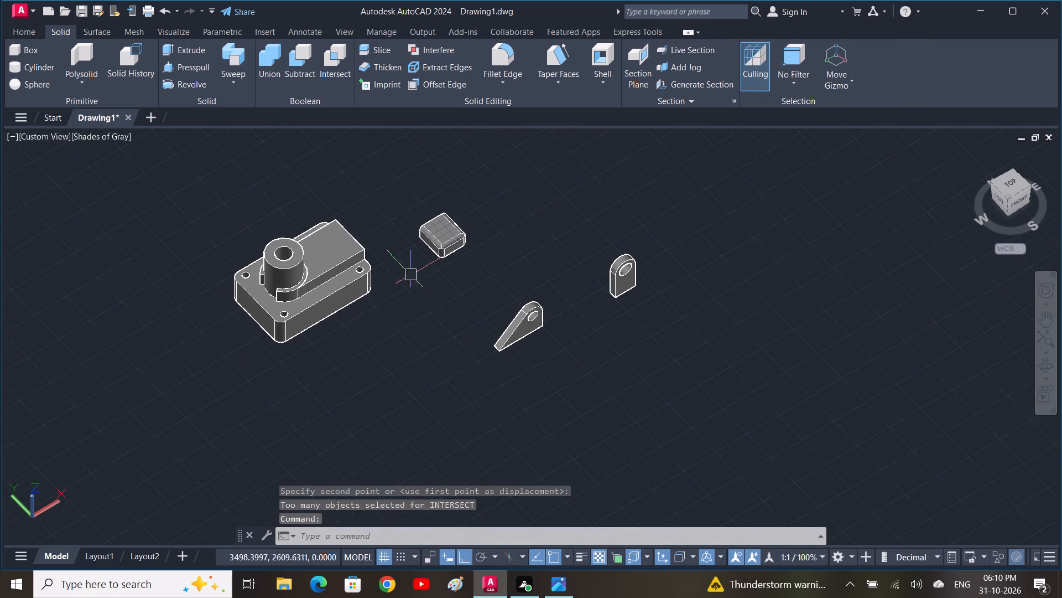
left_click(446, 235)
key("F8")
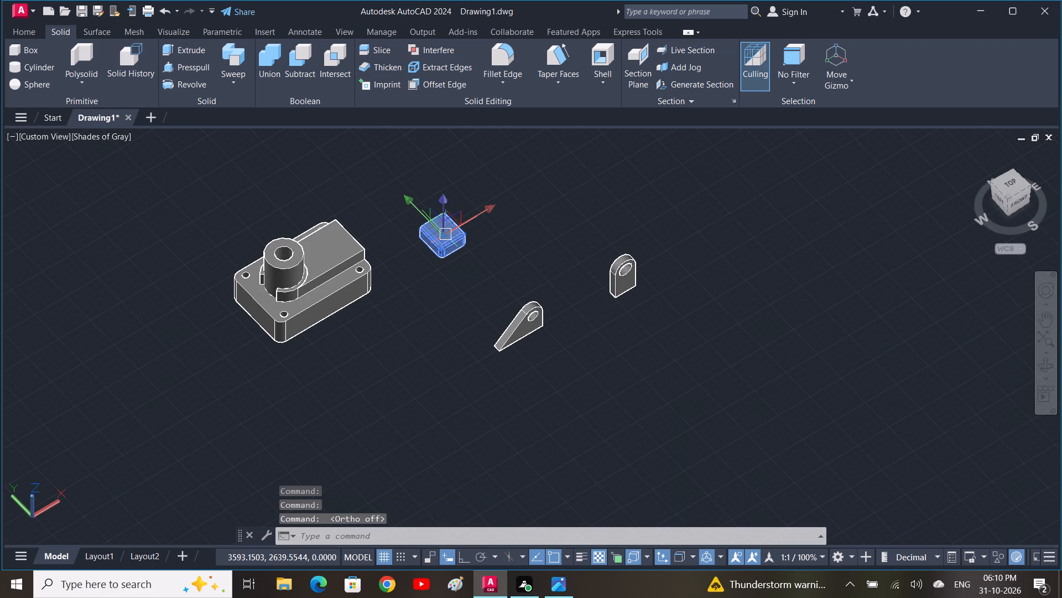
type("m")
key("space")
left_click(430, 220)
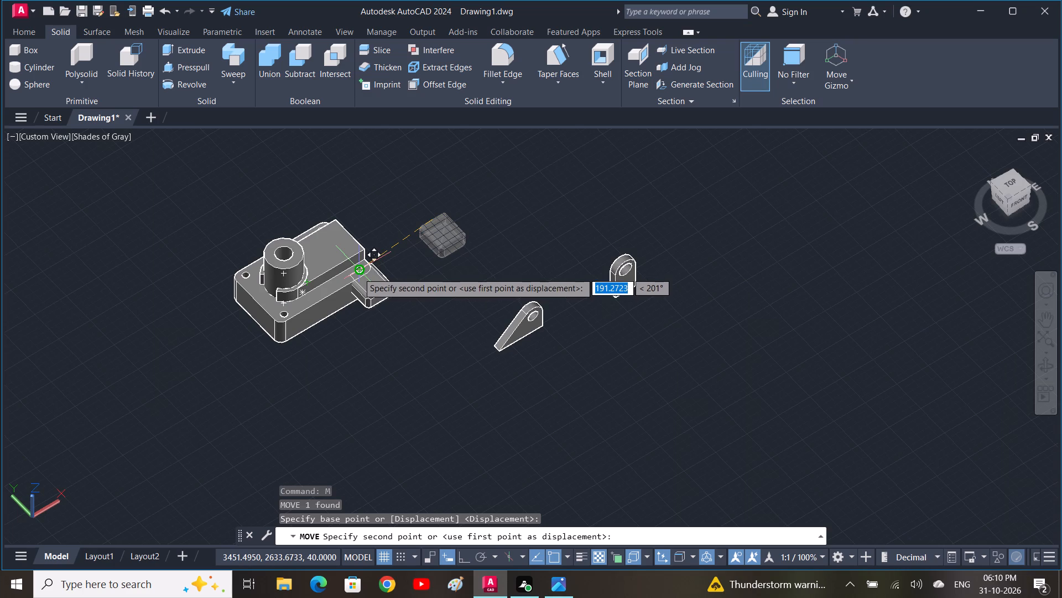
left_click(305, 295)
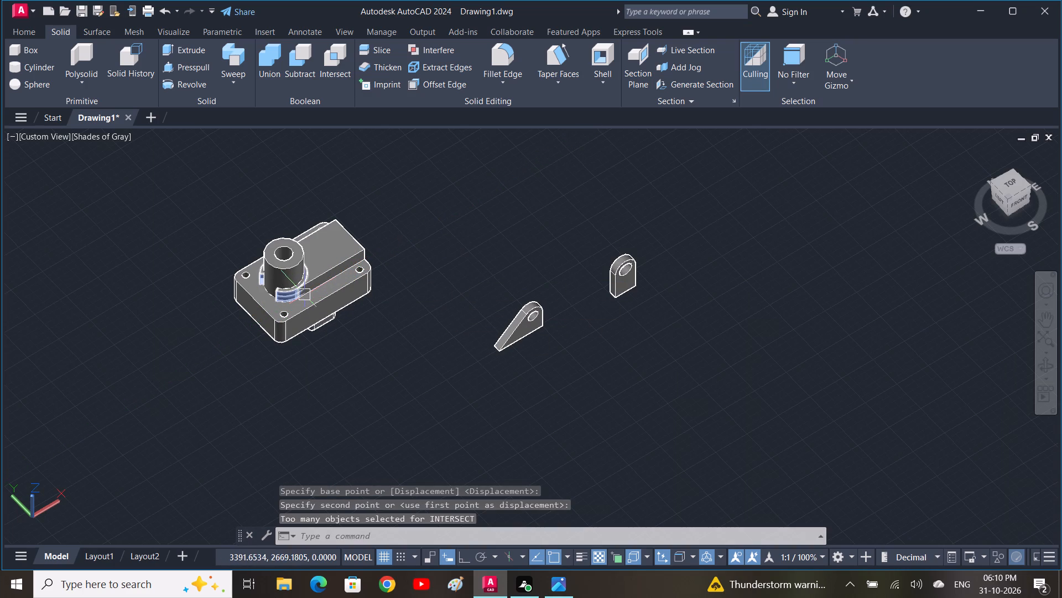
left_click(326, 325)
key("Escape")
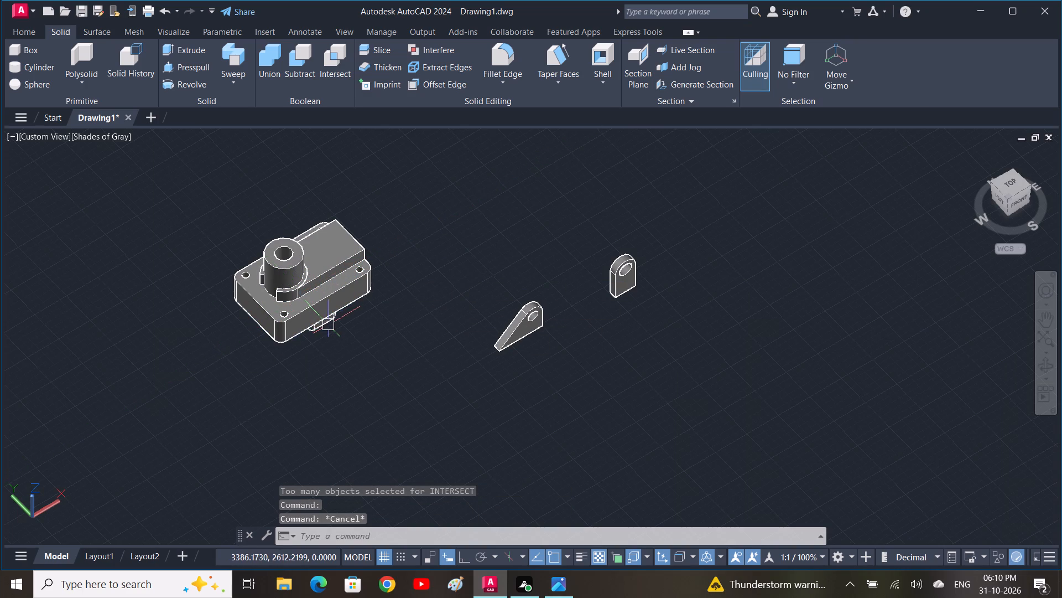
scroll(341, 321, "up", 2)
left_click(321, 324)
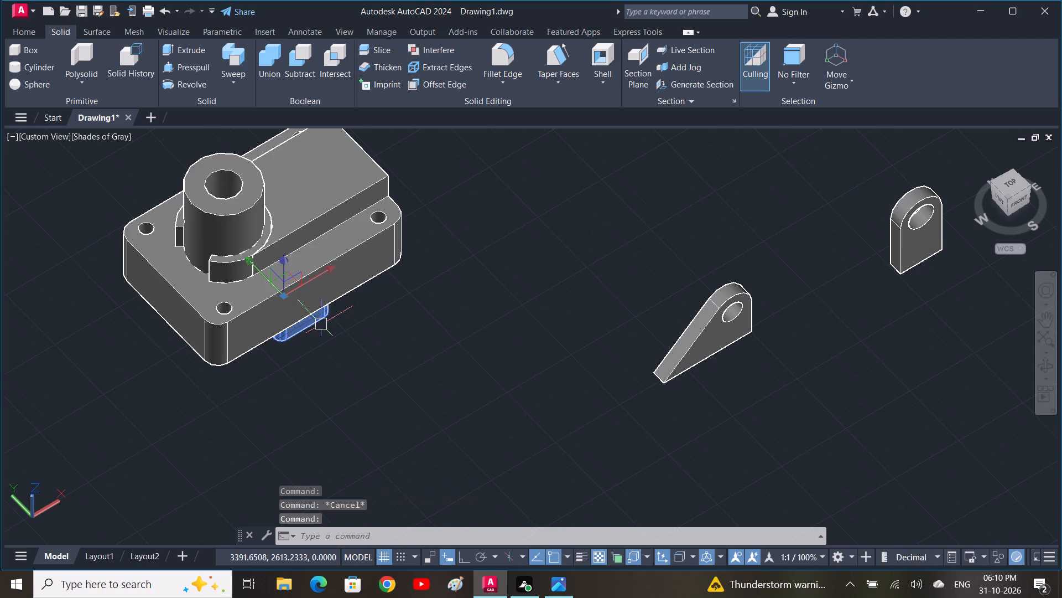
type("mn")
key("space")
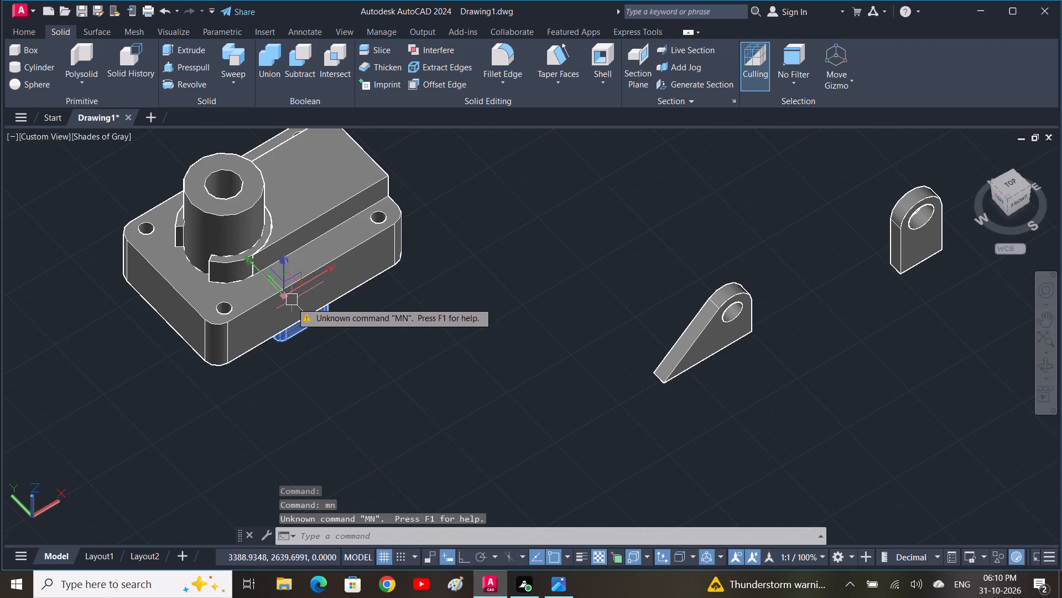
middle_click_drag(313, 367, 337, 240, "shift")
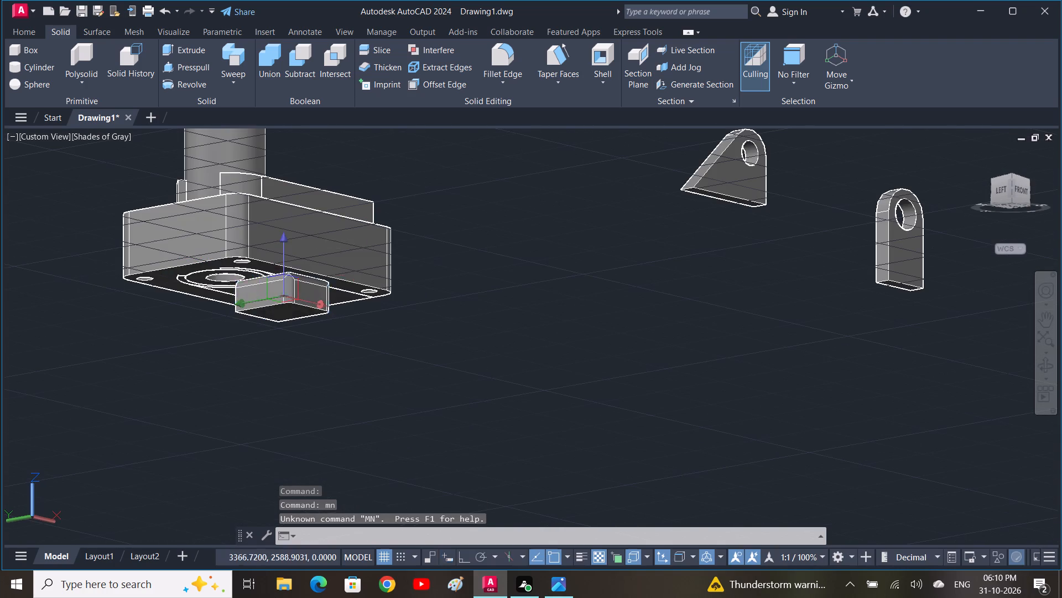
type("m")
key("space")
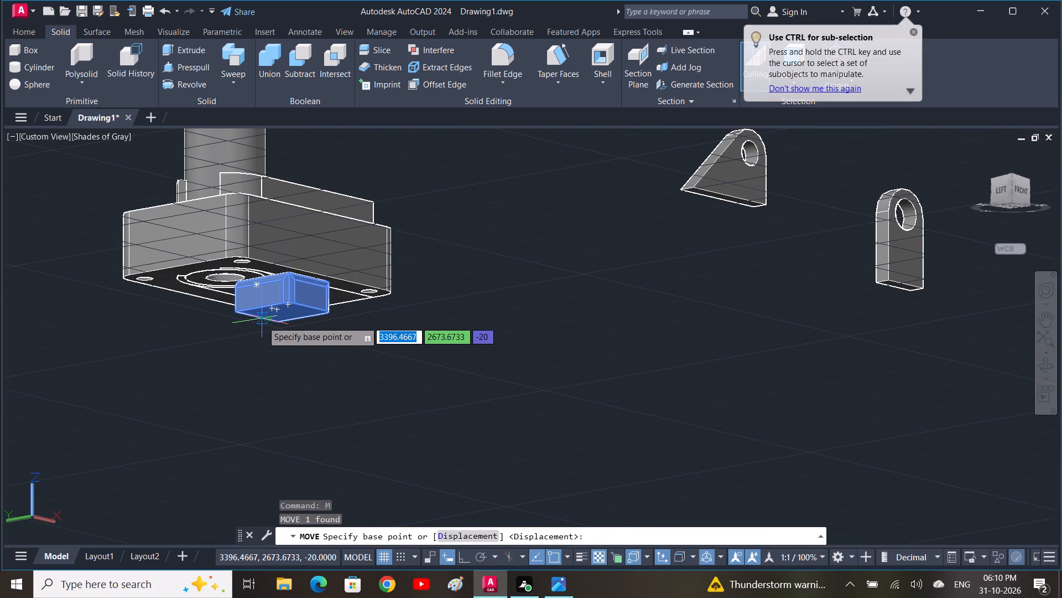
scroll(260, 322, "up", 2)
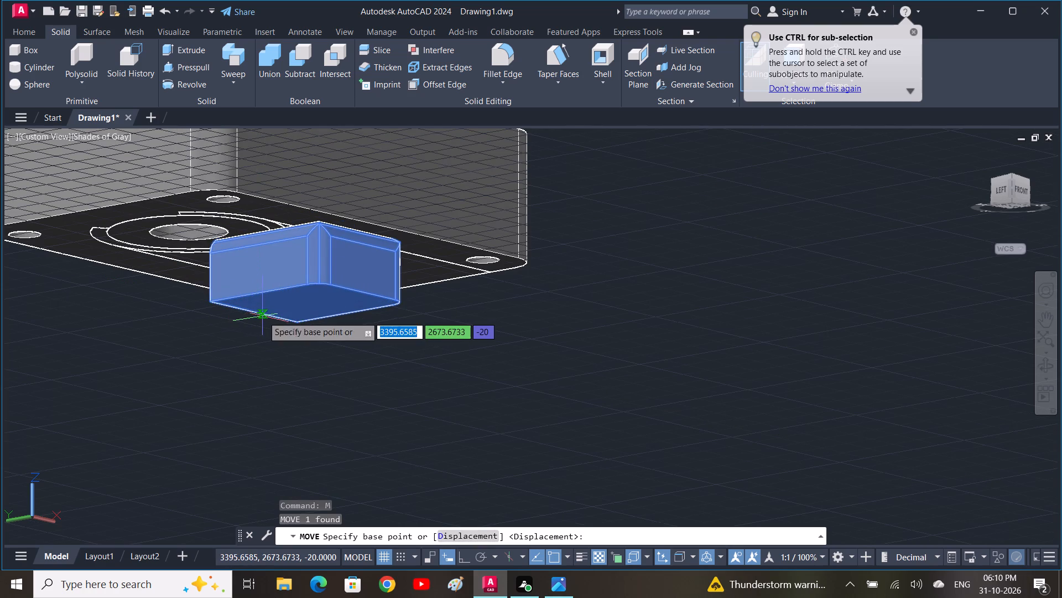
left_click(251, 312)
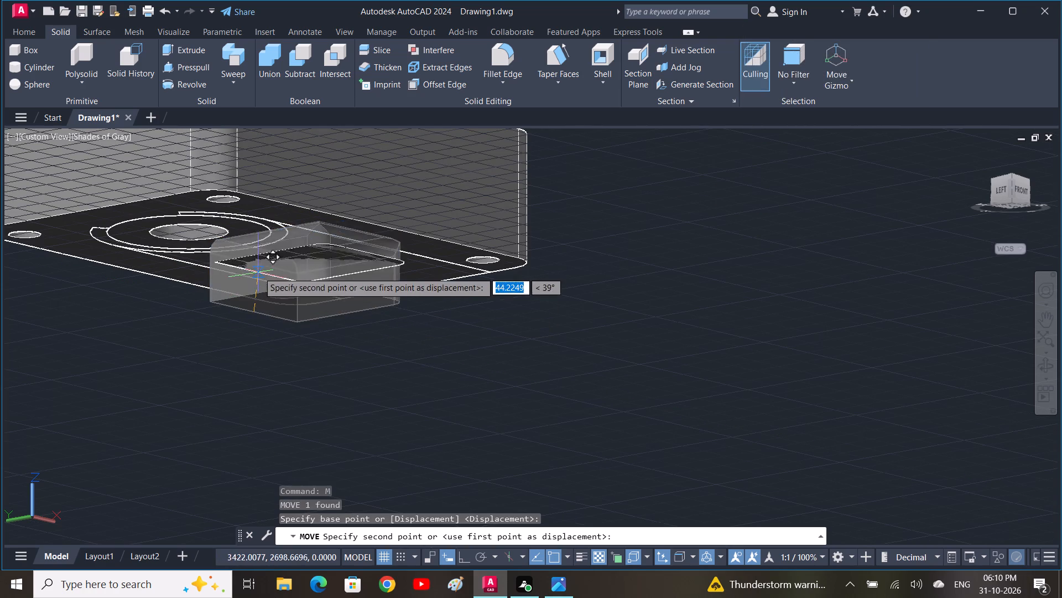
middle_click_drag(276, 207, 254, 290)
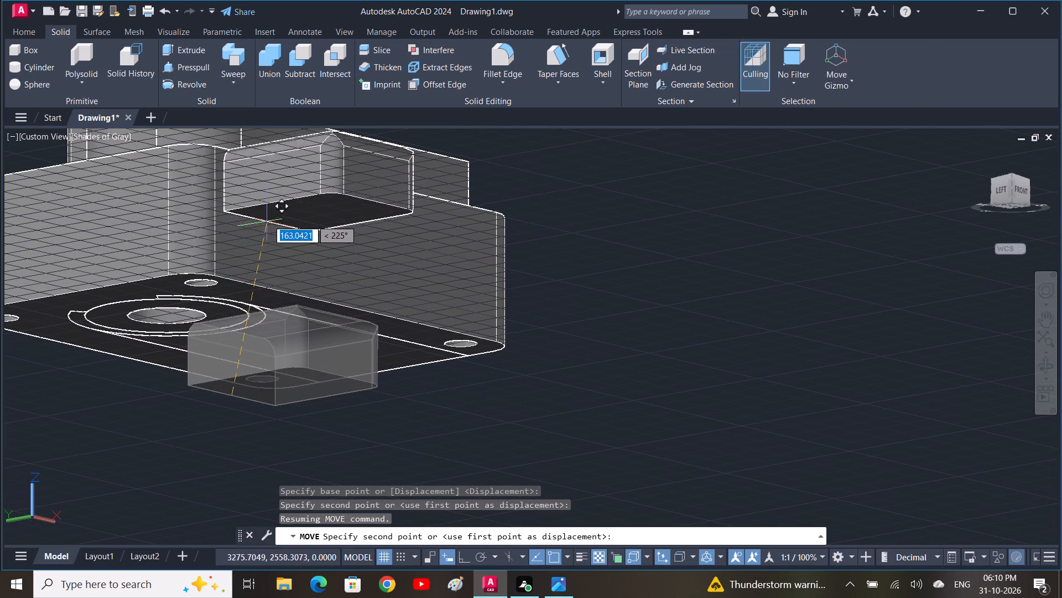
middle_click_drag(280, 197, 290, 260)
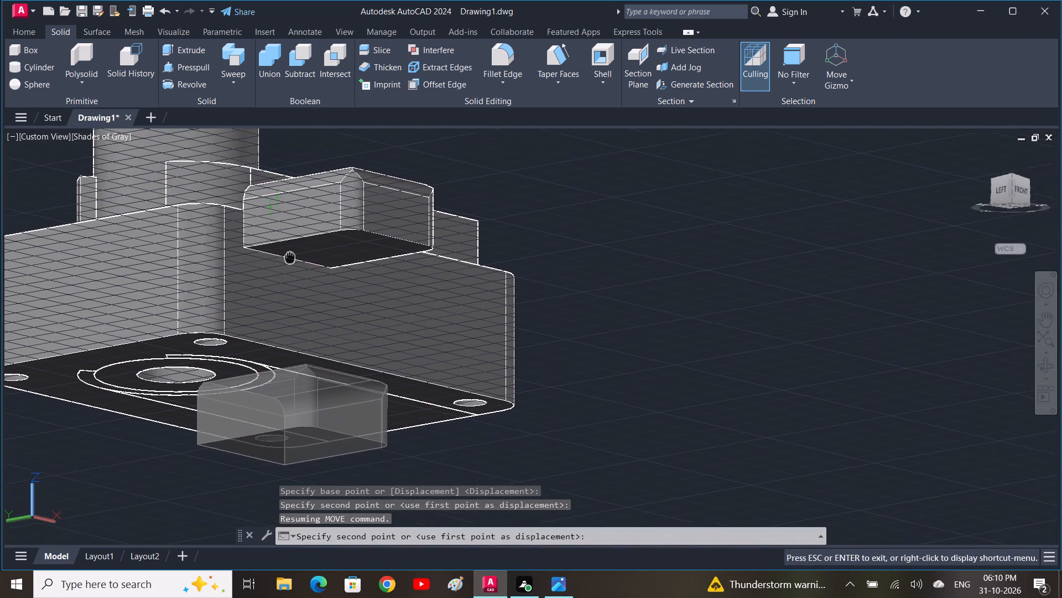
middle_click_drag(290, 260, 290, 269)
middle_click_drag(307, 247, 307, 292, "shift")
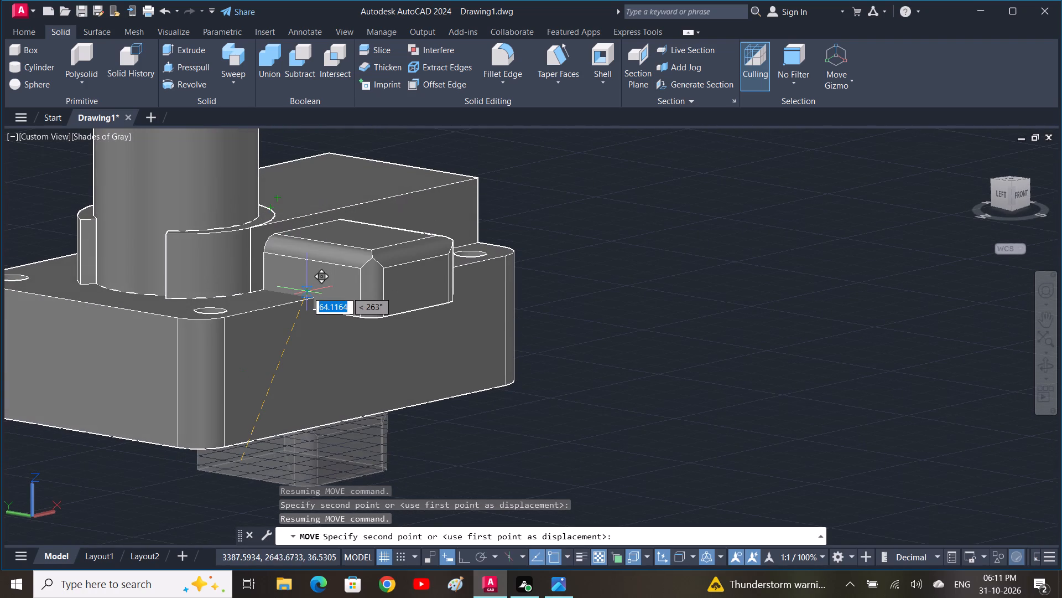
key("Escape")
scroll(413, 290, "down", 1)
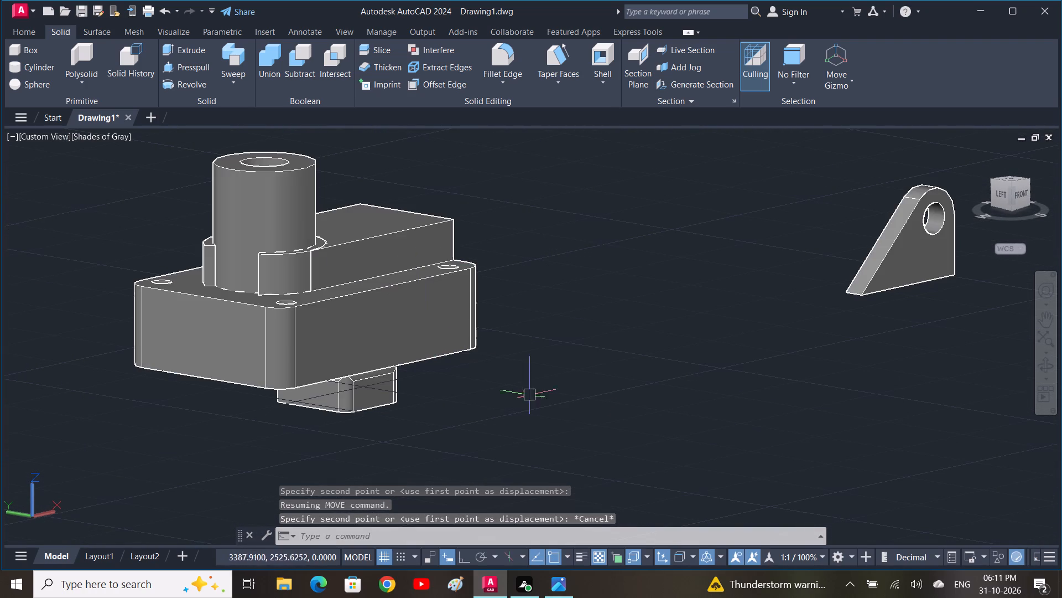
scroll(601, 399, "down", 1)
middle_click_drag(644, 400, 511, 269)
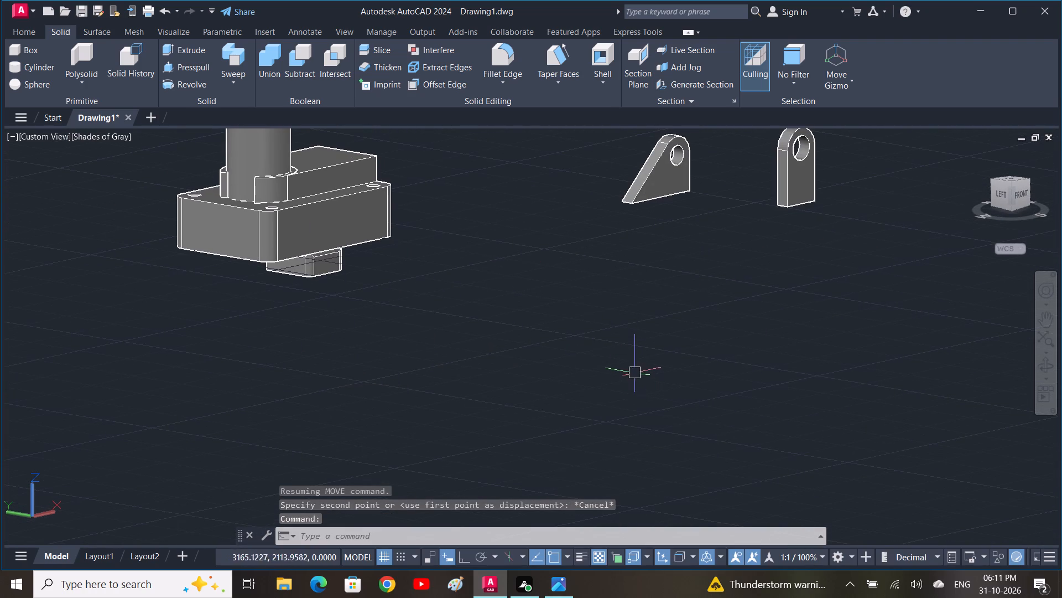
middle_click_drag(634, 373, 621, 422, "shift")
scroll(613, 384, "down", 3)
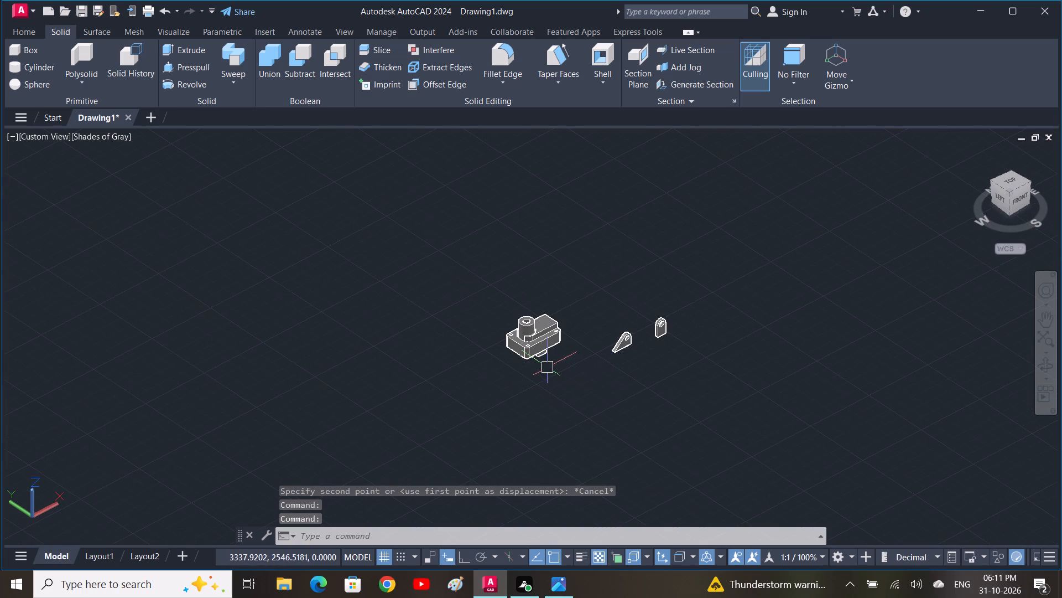
Undo the latest operations back through the filleted block's move onto the base, leaving it clear of the base.
type("u")
key("space")
key("space")
key("space")
key("space")
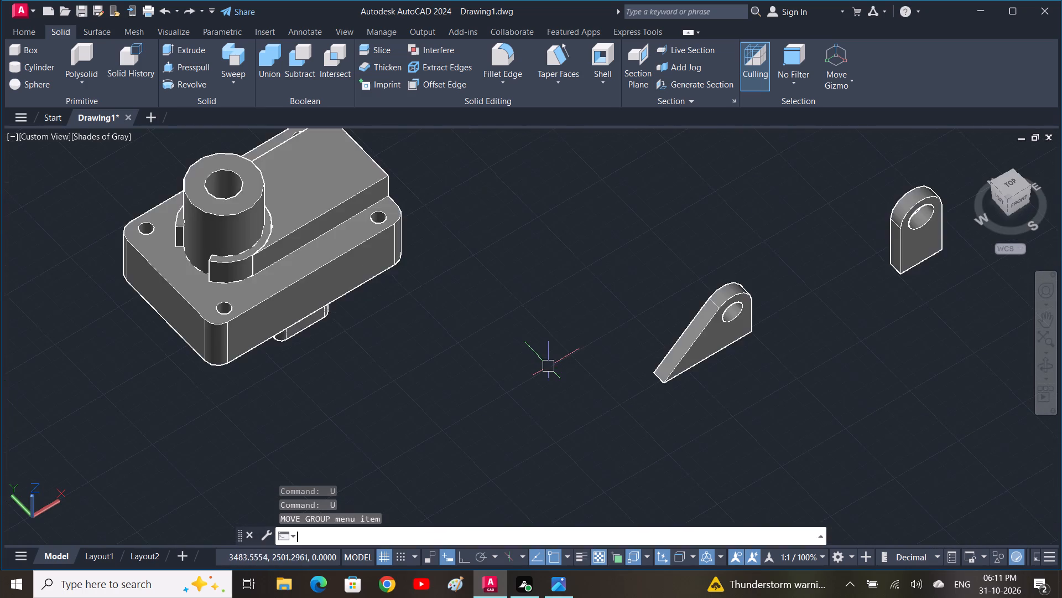
key("space")
key("space")
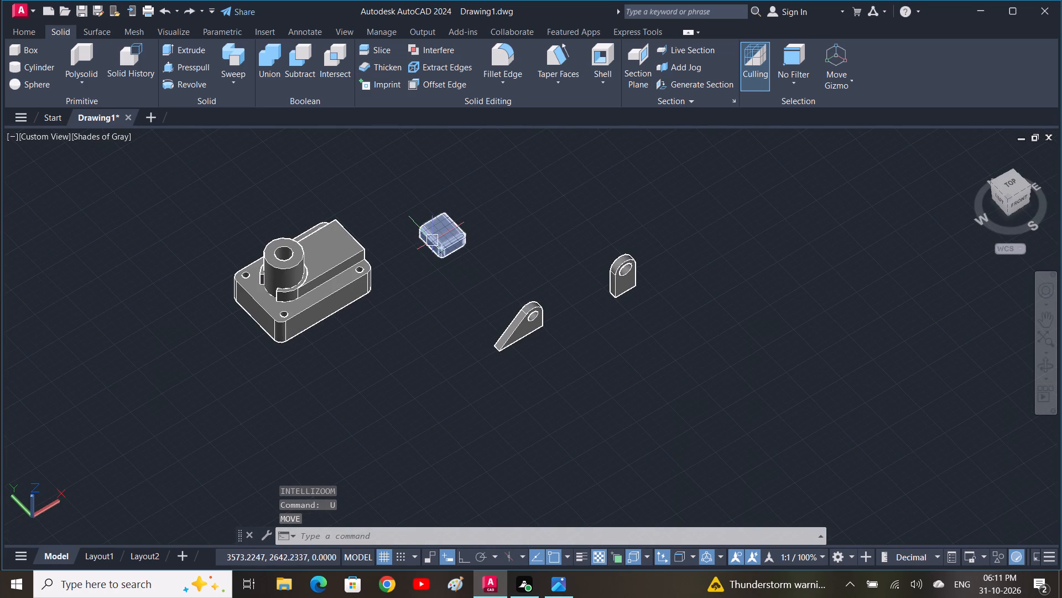
Presspull the filleted block's flat, unfilleted end face inward by 20 mm to shorten the block.
middle_click_drag(434, 244, 473, 262, "shift")
scroll(423, 244, "up", 2)
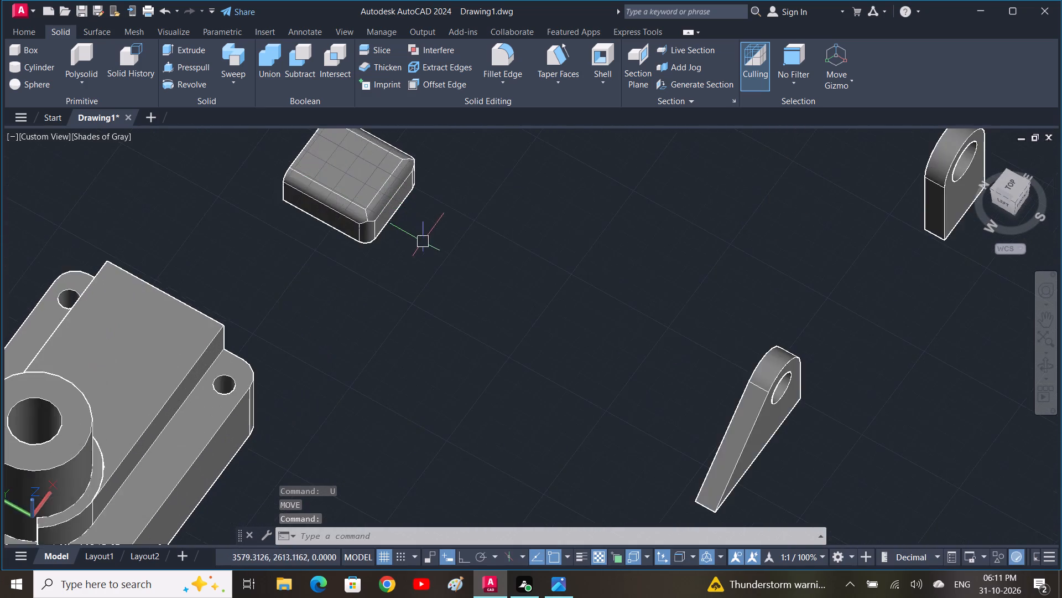
scroll(423, 241, "up", 2)
middle_click_drag(423, 241, 483, 351)
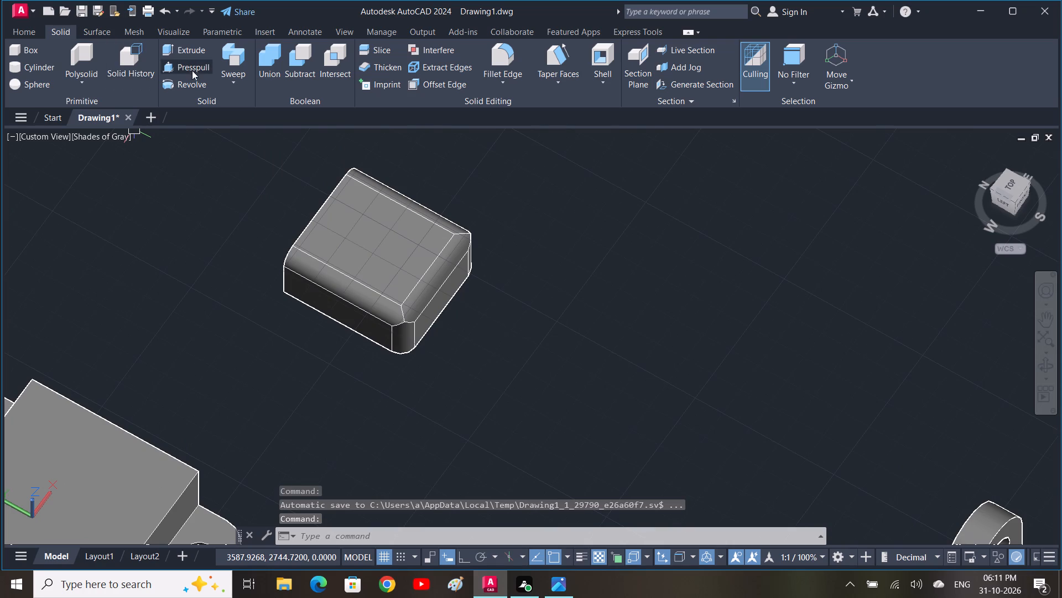
left_click(195, 72)
middle_click_drag(203, 238, 360, 239, "shift")
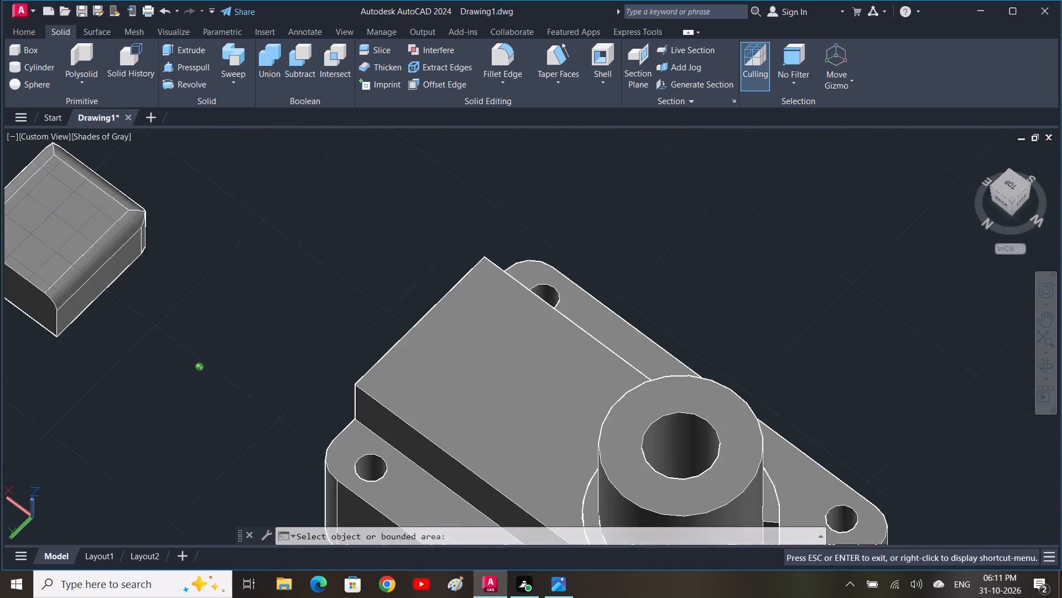
middle_click_drag(360, 239, 361, 238, "shift")
middle_click_drag(255, 254, 420, 220)
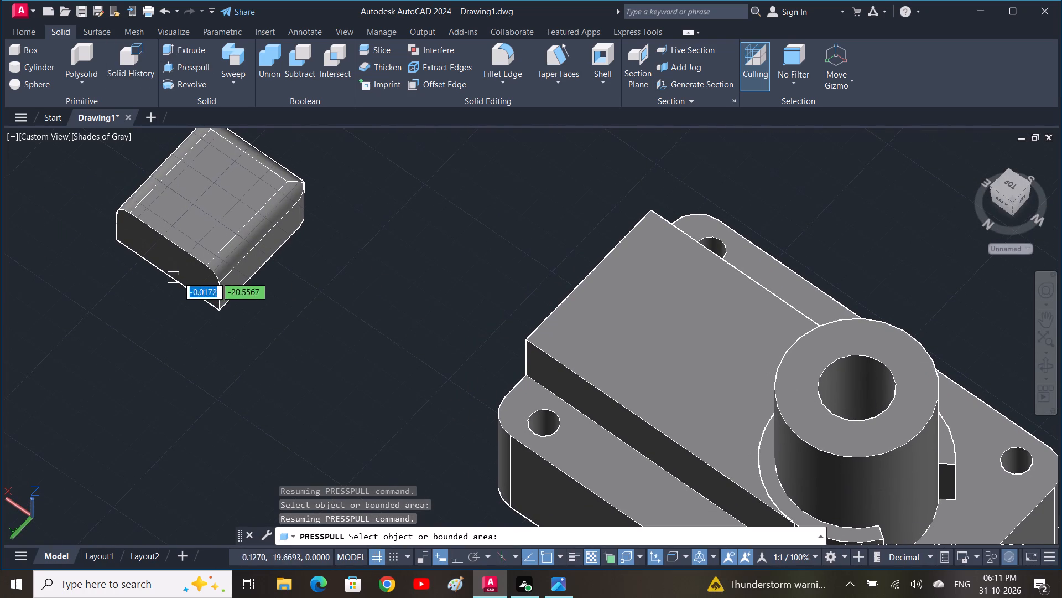
left_click(183, 274)
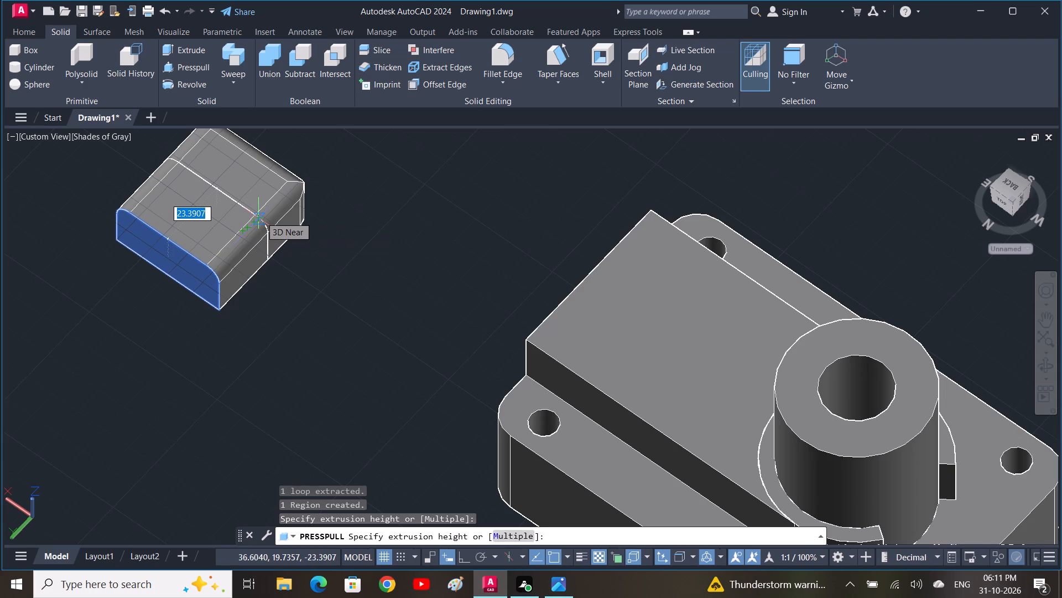
type("20")
key("space")
key("Escape")
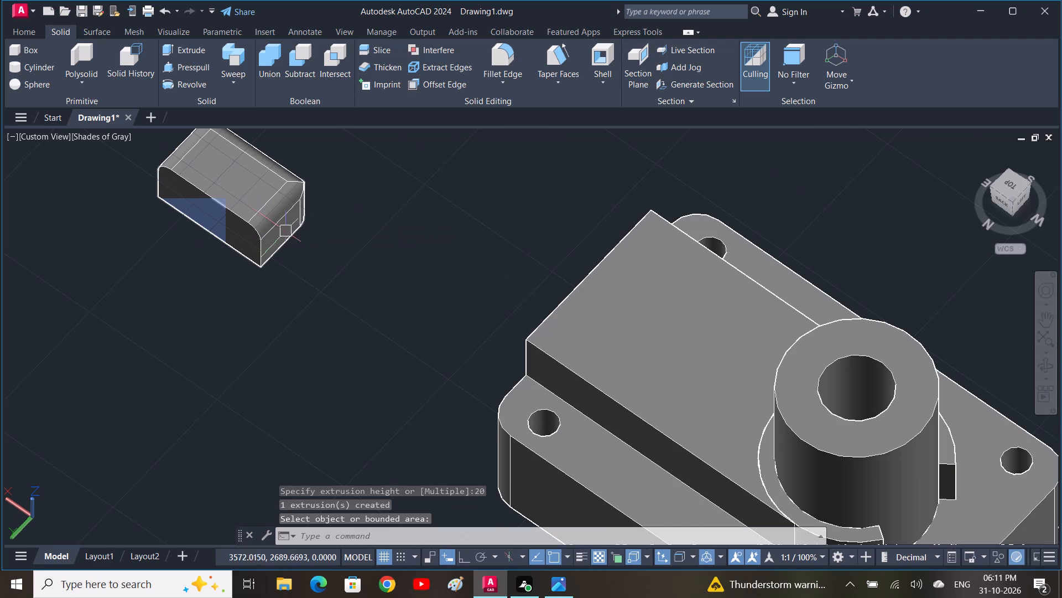
Move the shortened block by its unfilleted end's top edge onto the raised pad's upper side edge, beside the cylindrical boss.
middle_click_drag(342, 332, 262, 282, "shift")
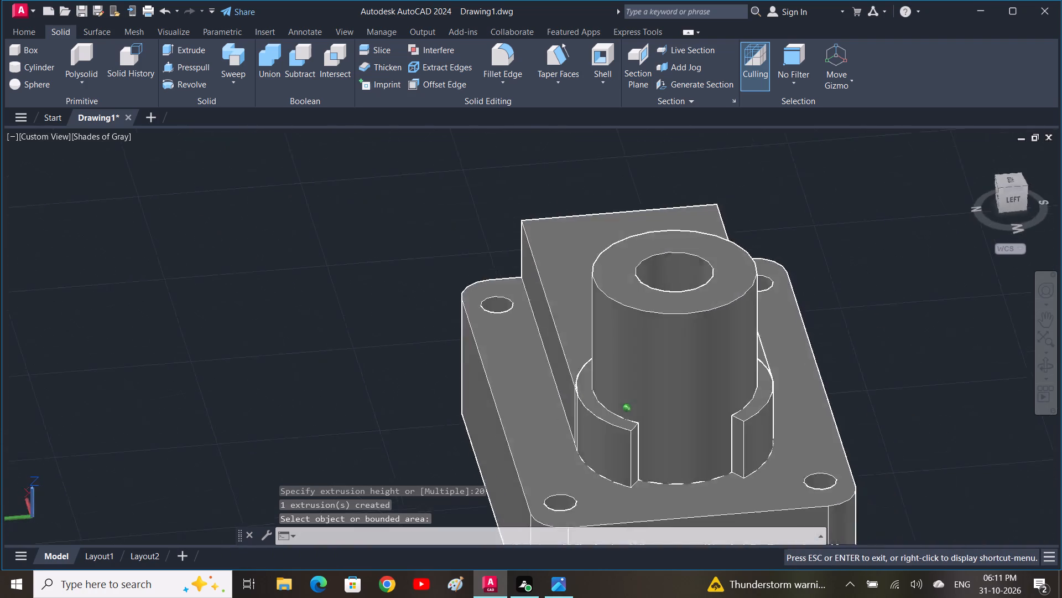
middle_click_drag(262, 282, 202, 275, "shift")
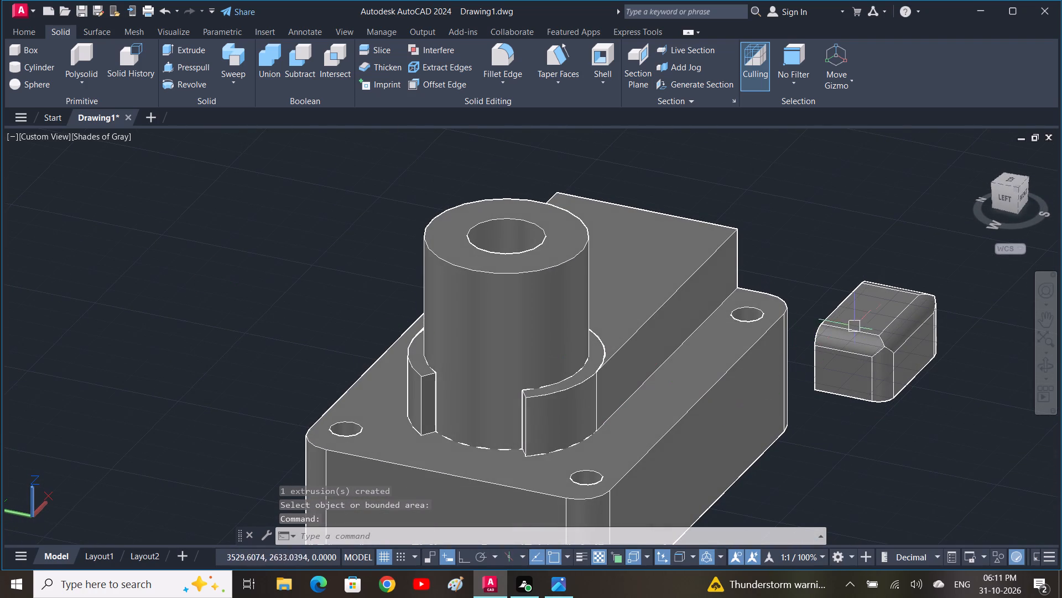
left_click(871, 317)
key("m")
key("space")
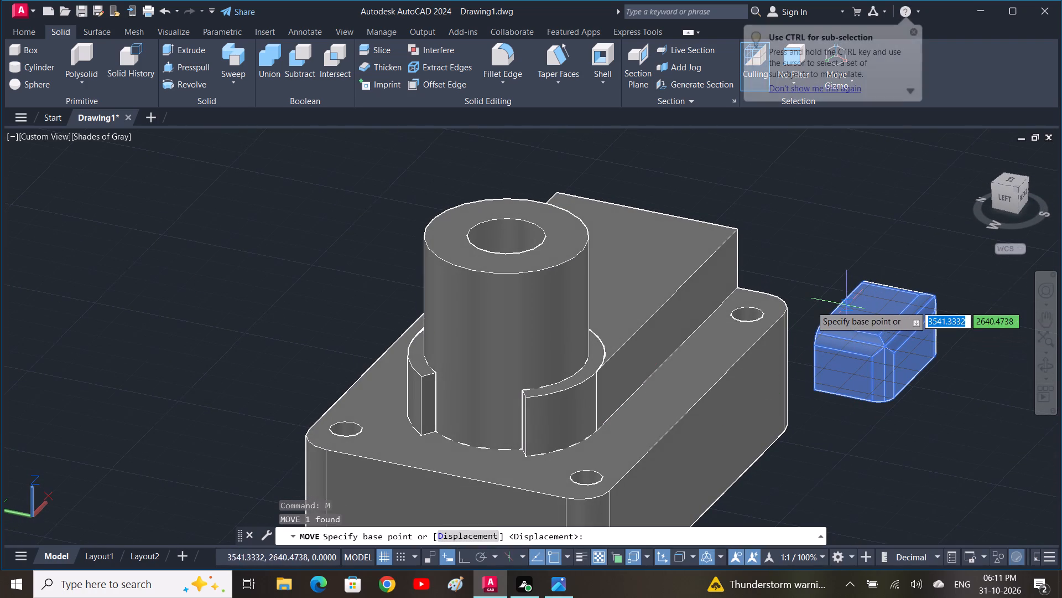
middle_click_drag(842, 303, 824, 323, "shift")
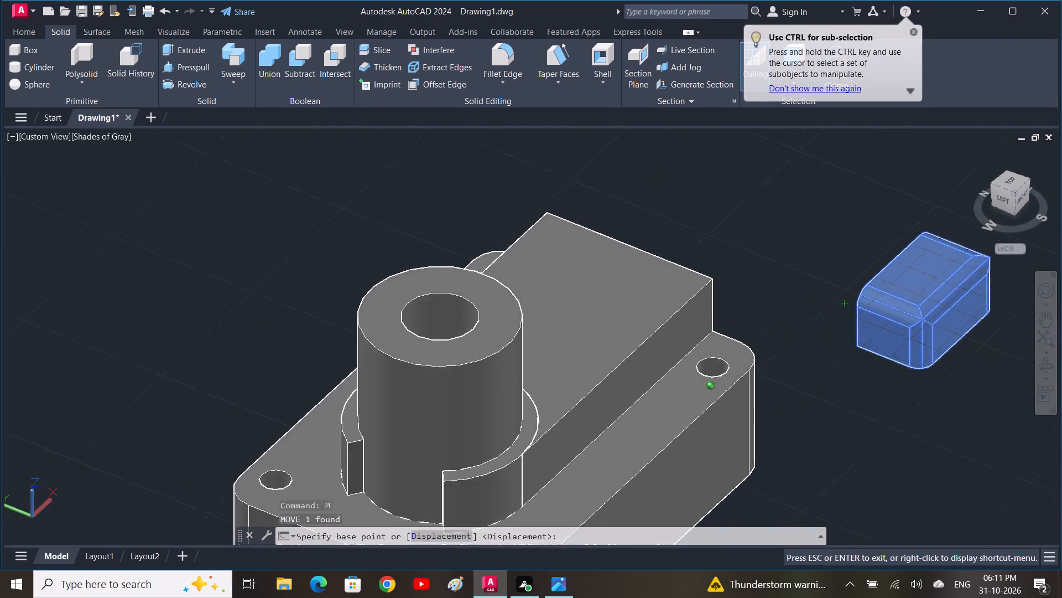
middle_click_drag(824, 323, 796, 341, "shift")
scroll(818, 327, "down", 2)
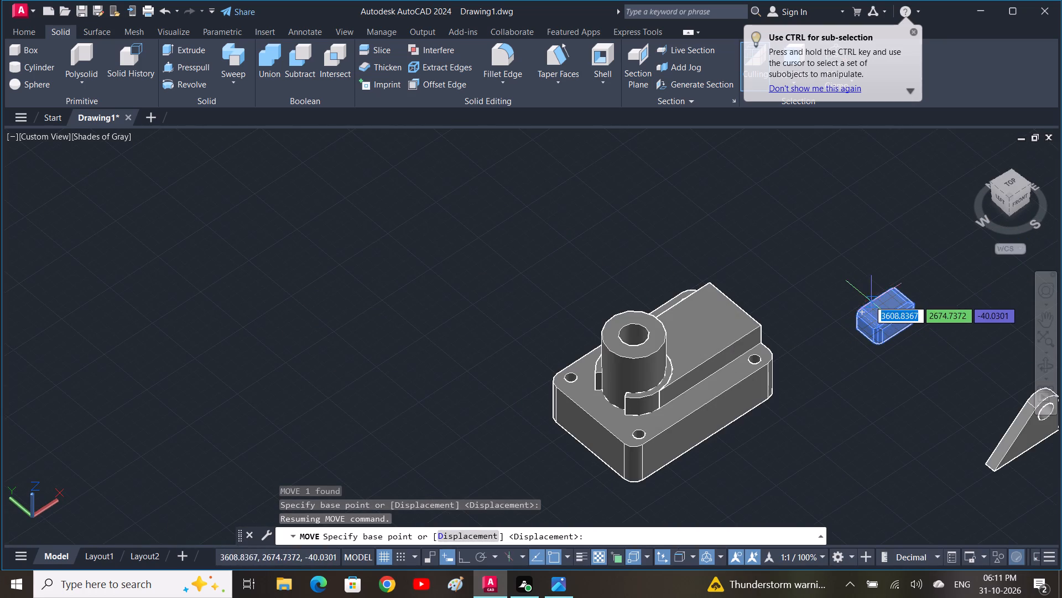
left_click(877, 296)
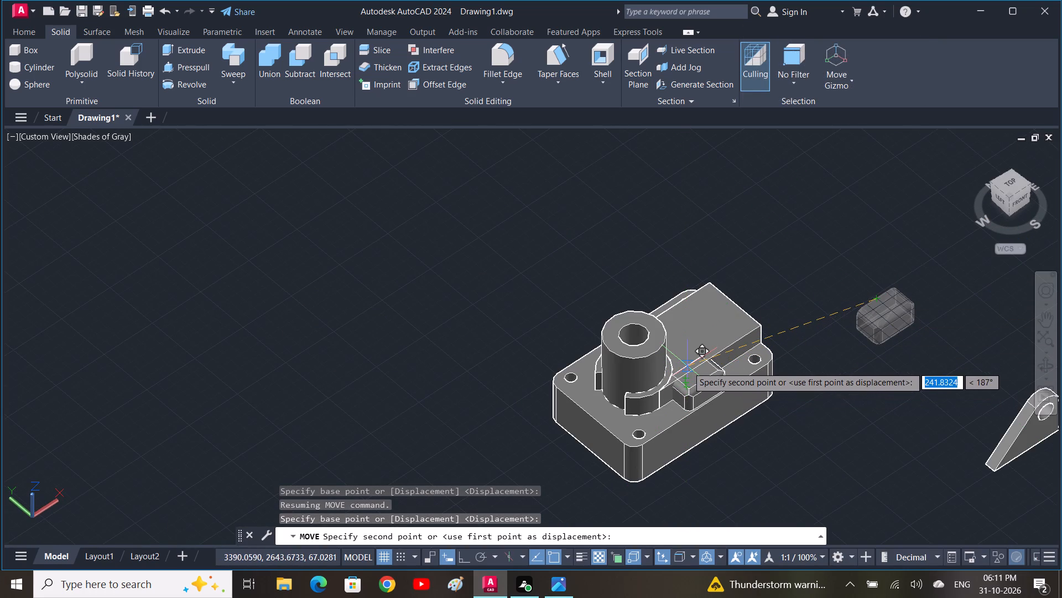
scroll(688, 378, "up", 2)
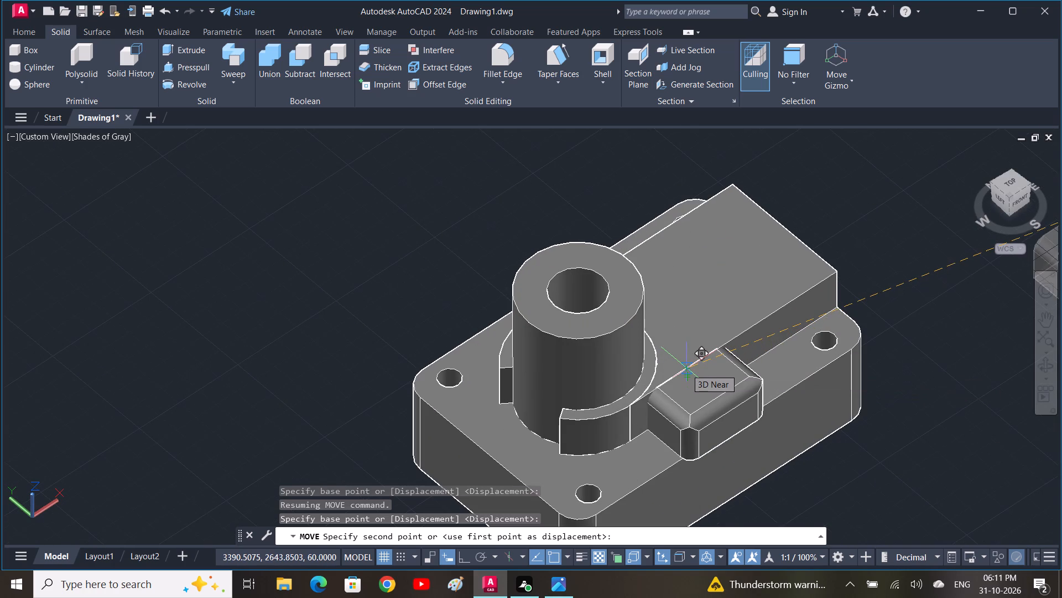
left_click(686, 369)
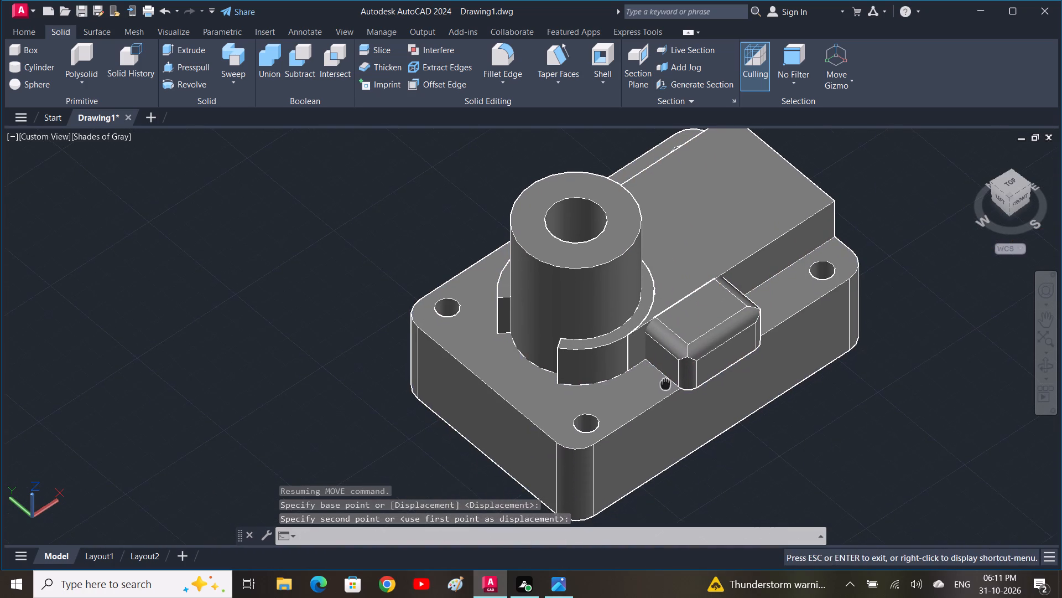
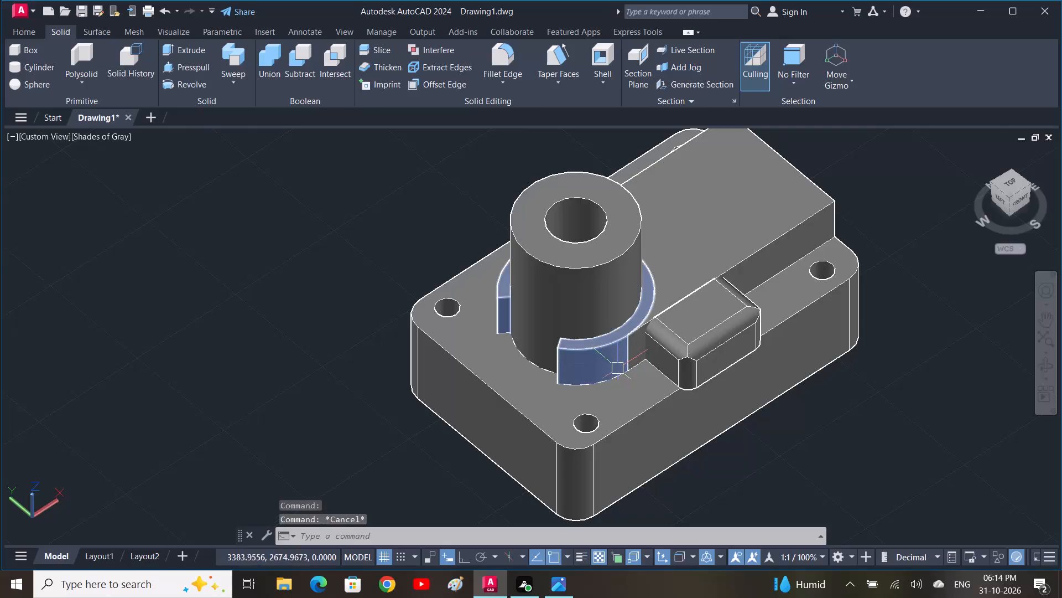
Examine the isometric, top and front views in the 3D DAI reference for the filleted block's shape and proportions.
key("Escape")
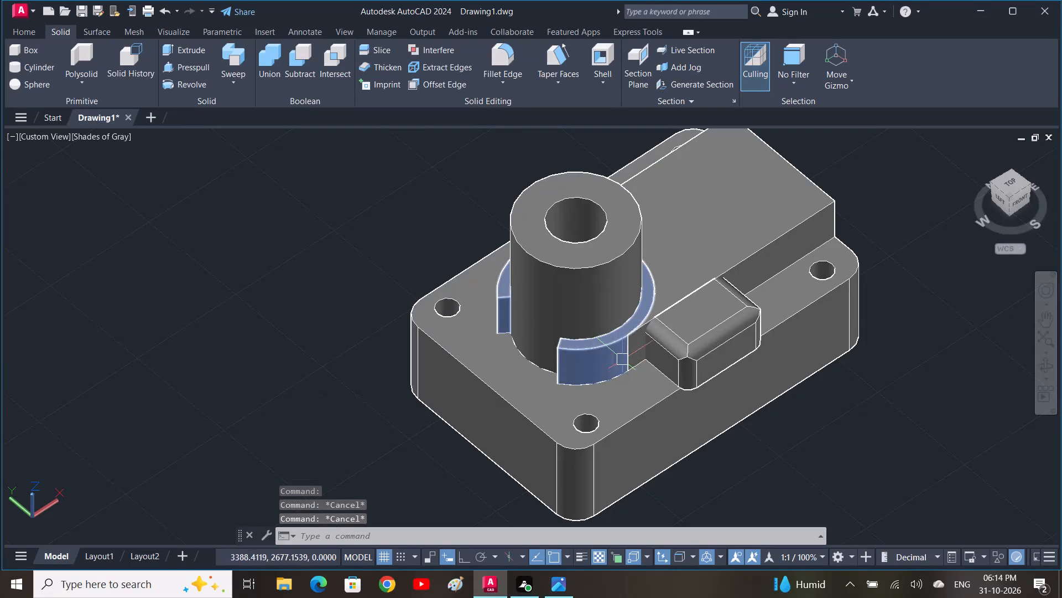
left_click(702, 358)
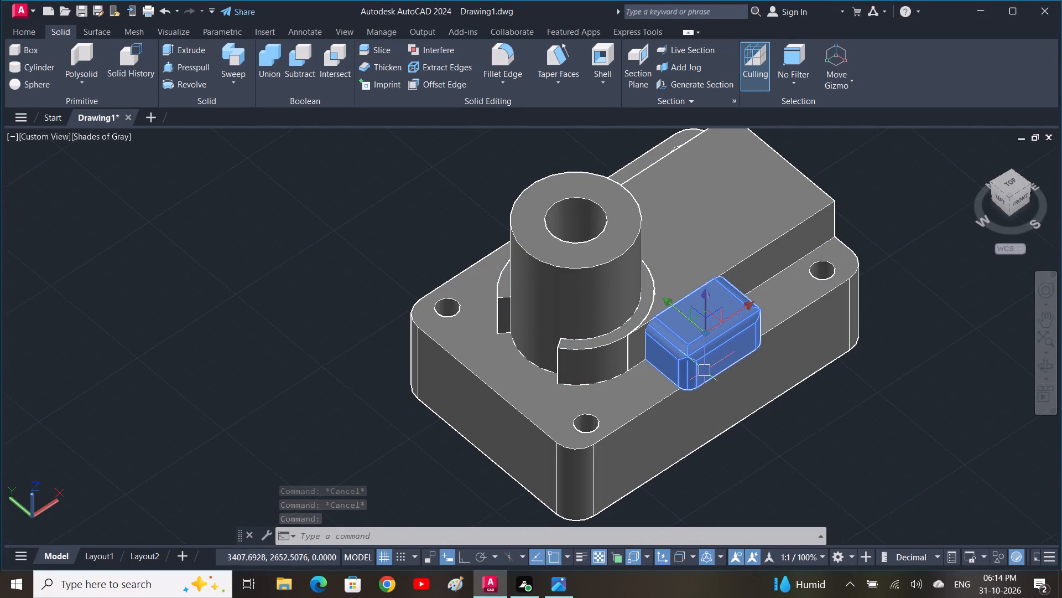
left_click(549, 582)
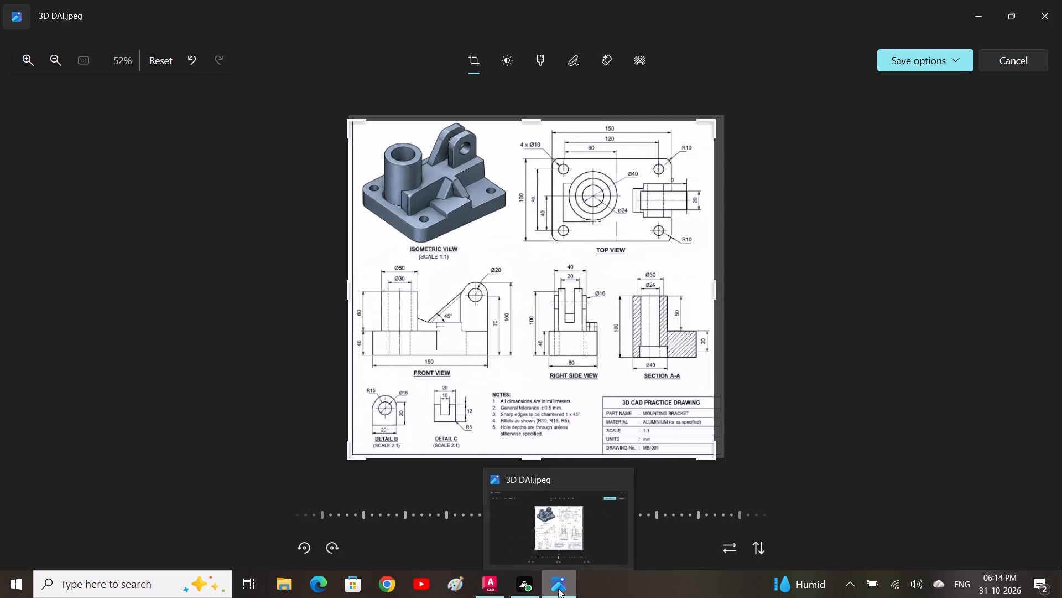
scroll(450, 236, "up", 7)
middle_click_drag(445, 197, 488, 357)
scroll(457, 259, "up", 8)
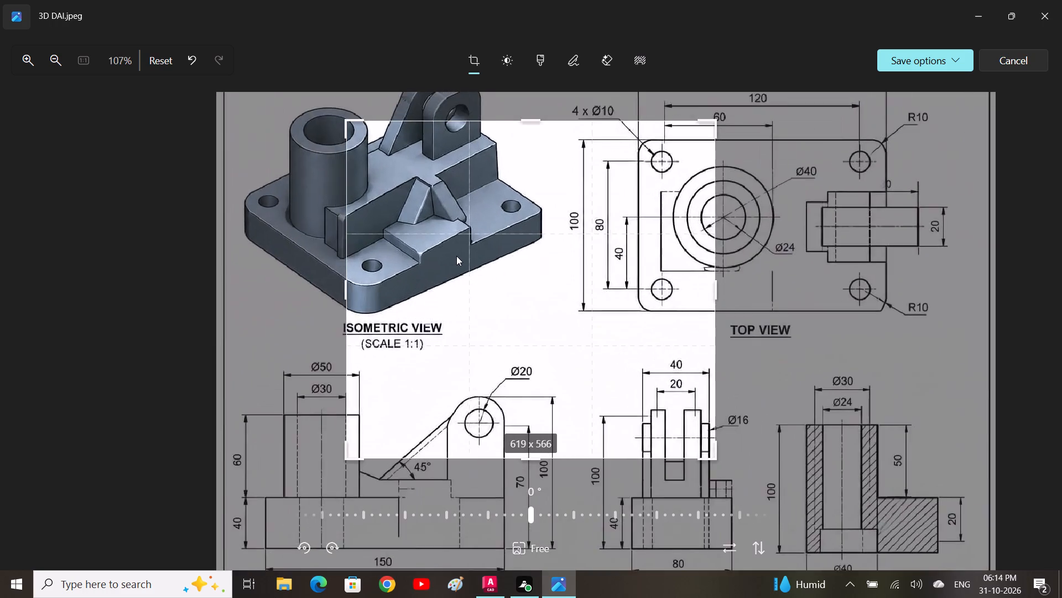
middle_click_drag(455, 256, 532, 315)
scroll(448, 256, "up", 8)
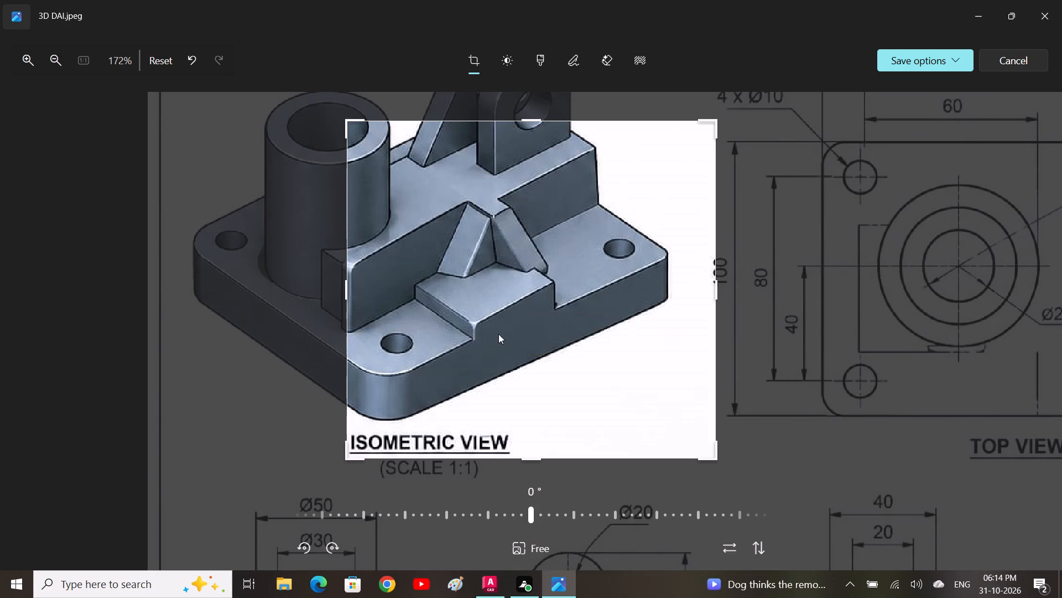
scroll(482, 348, "down", 8)
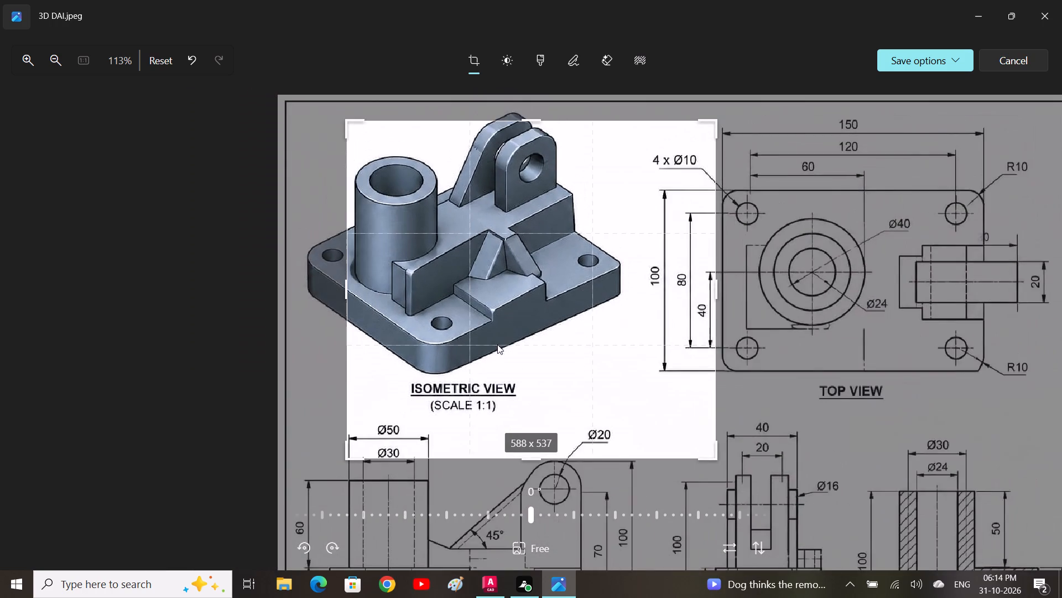
middle_click_drag(469, 313, 567, 310)
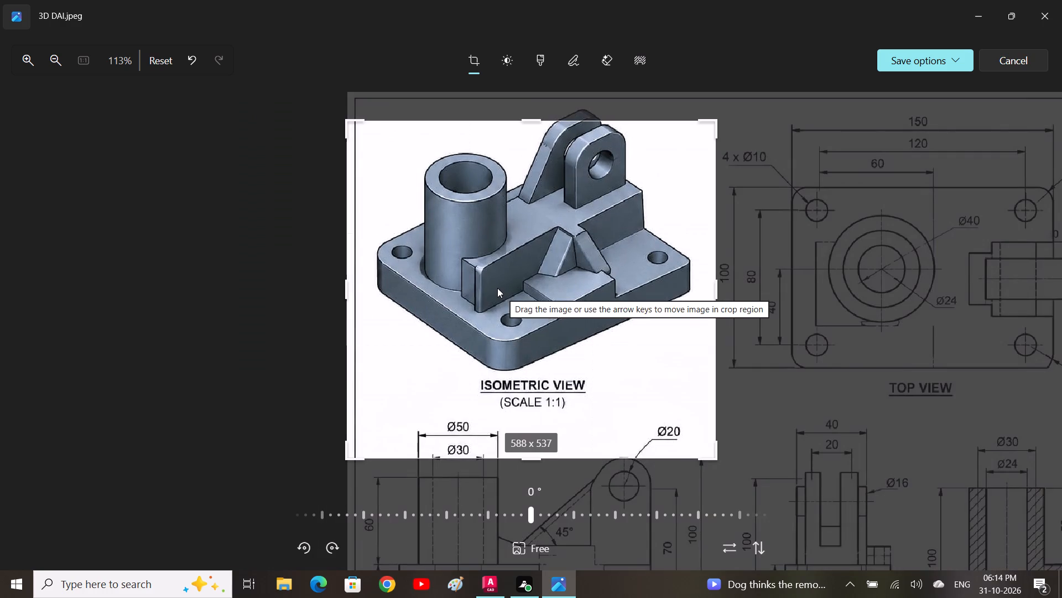
scroll(497, 288, "down", 3)
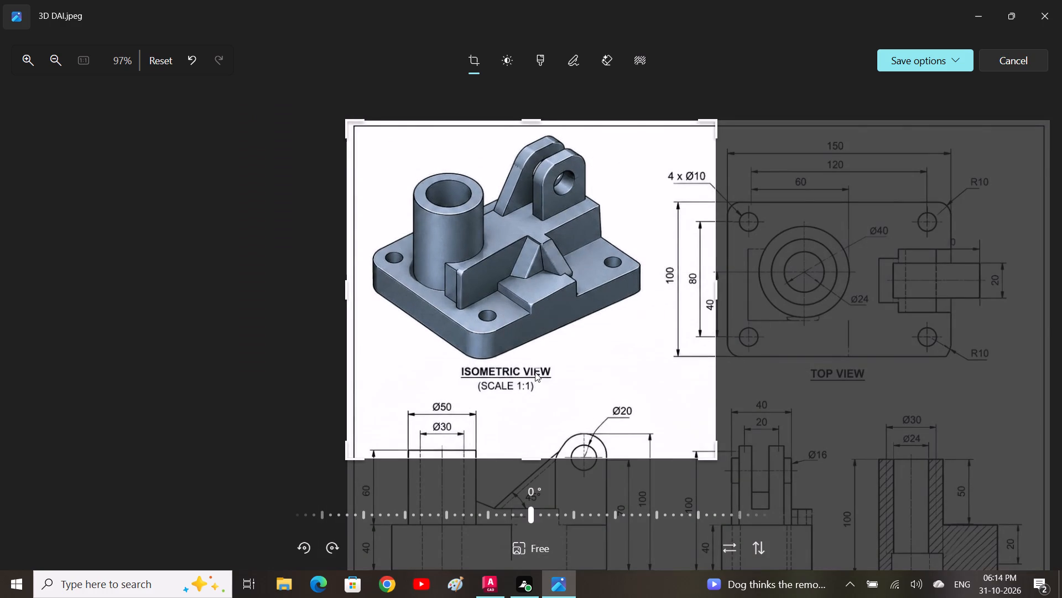
scroll(537, 375, "down", 3)
middle_click_drag(543, 386, 589, 229)
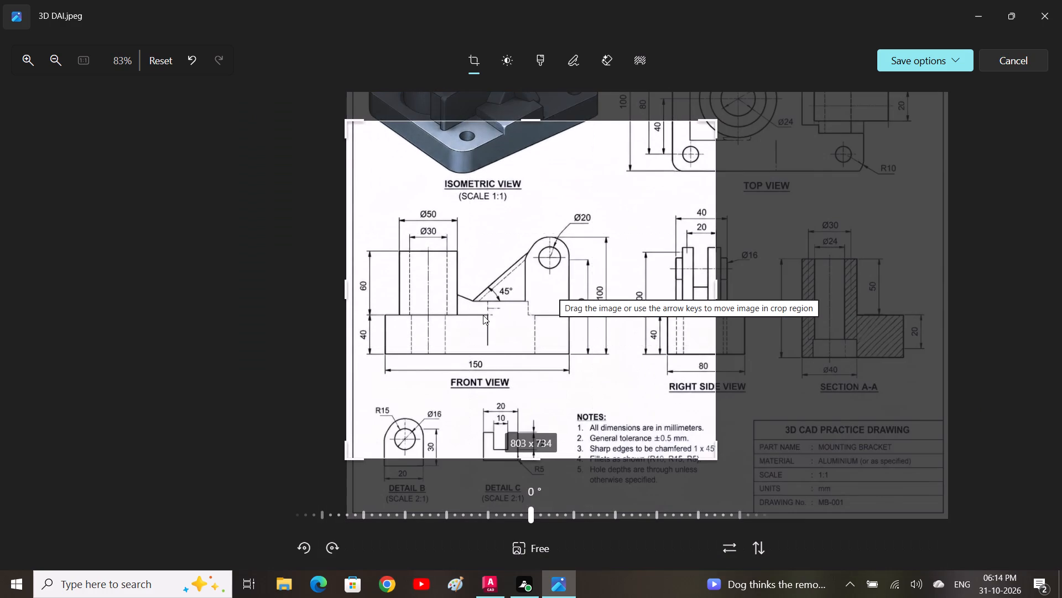
scroll(483, 315, "down", 1)
middle_click_drag(485, 313, 465, 402)
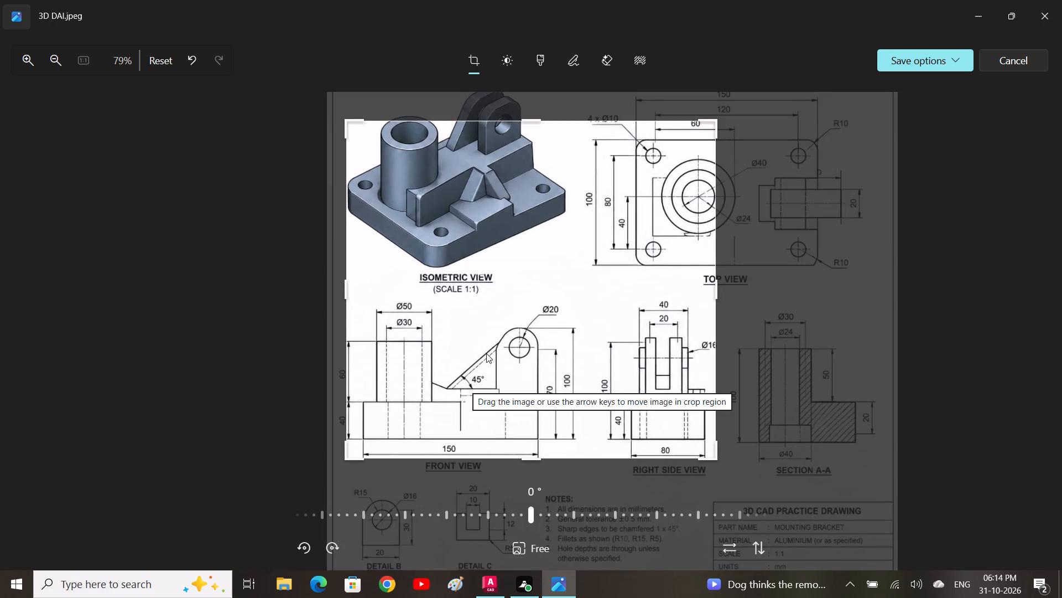
scroll(487, 354, "down", 9)
middle_click_drag(559, 318, 532, 337)
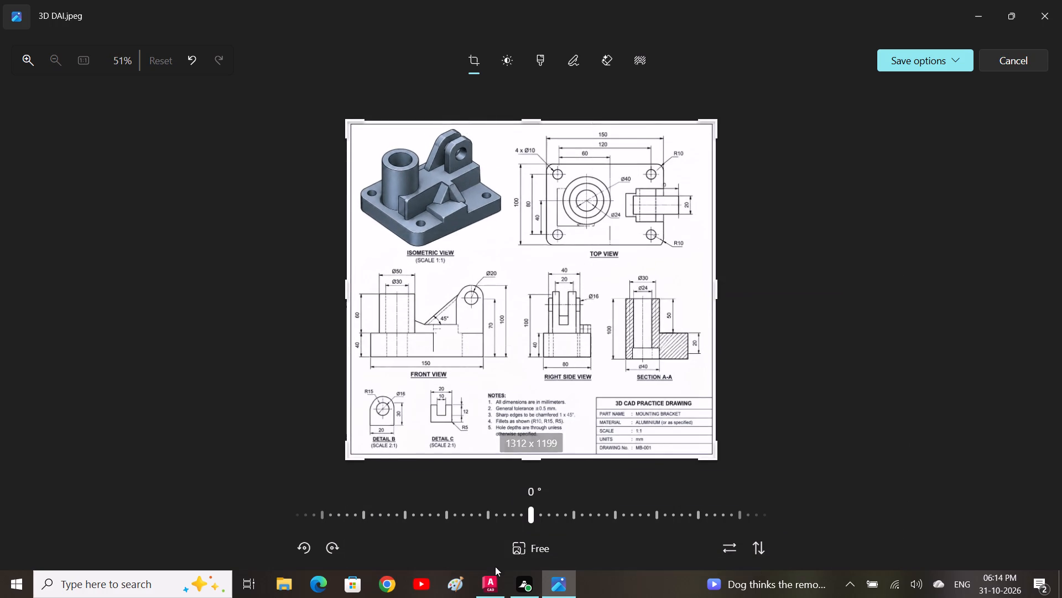
Switch back to AutoCAD and move the filleted block off the base into the empty space beside it.
left_click(481, 580)
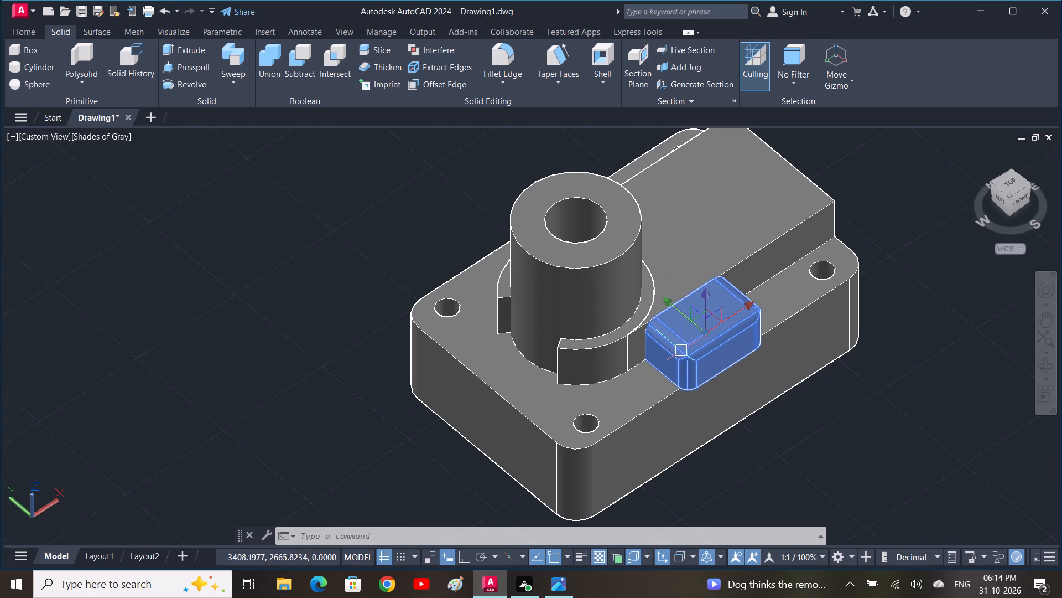
key("m")
key("space")
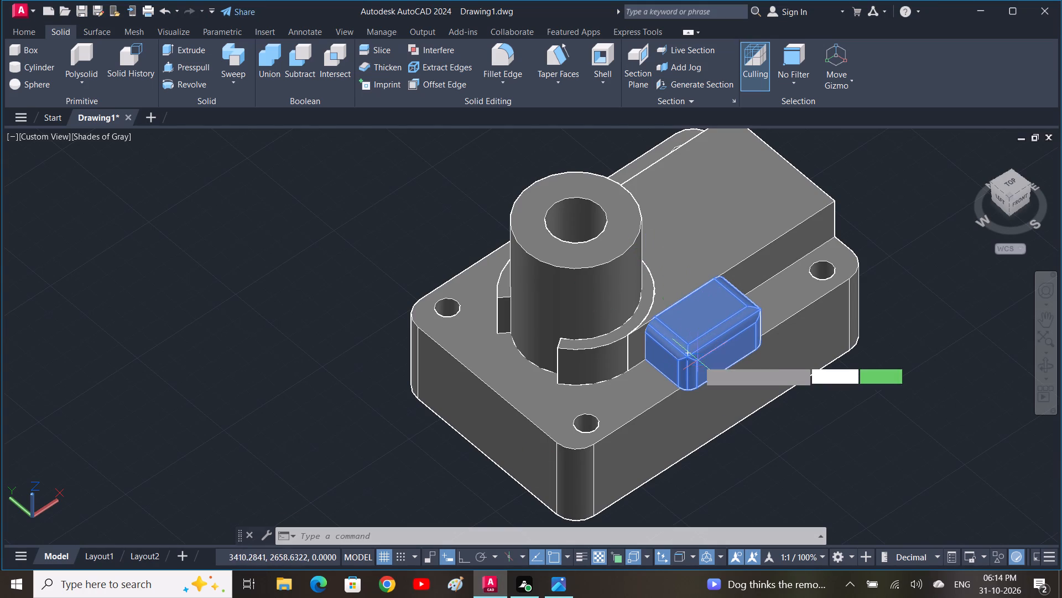
left_click(700, 357)
left_click(907, 453)
key("Escape")
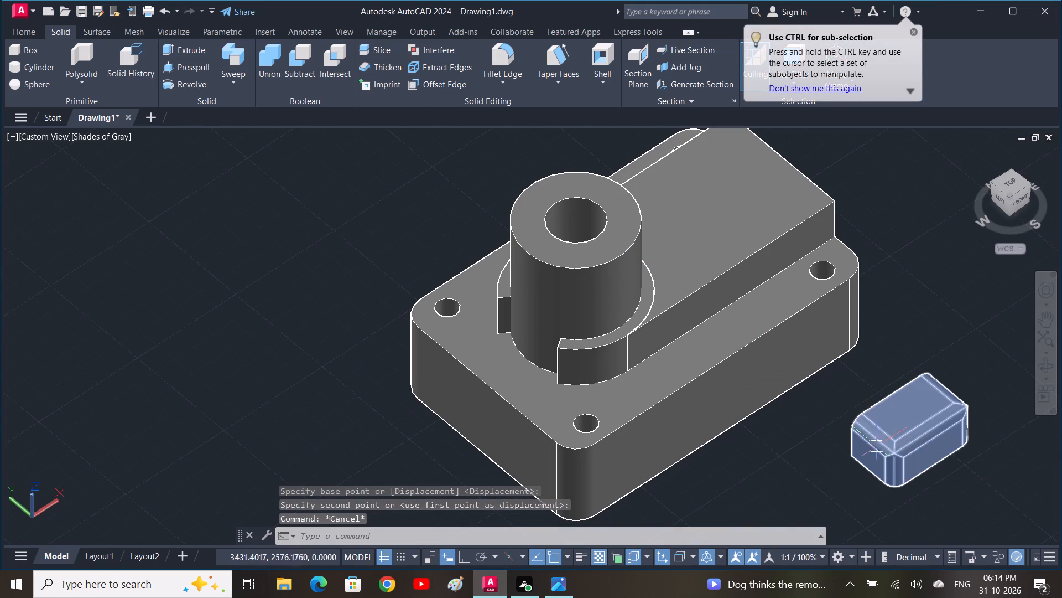
Presspull the filleted block's flat, unfilleted end face inward by 4 mm.
middle_click_drag(820, 413, 898, 385, "shift")
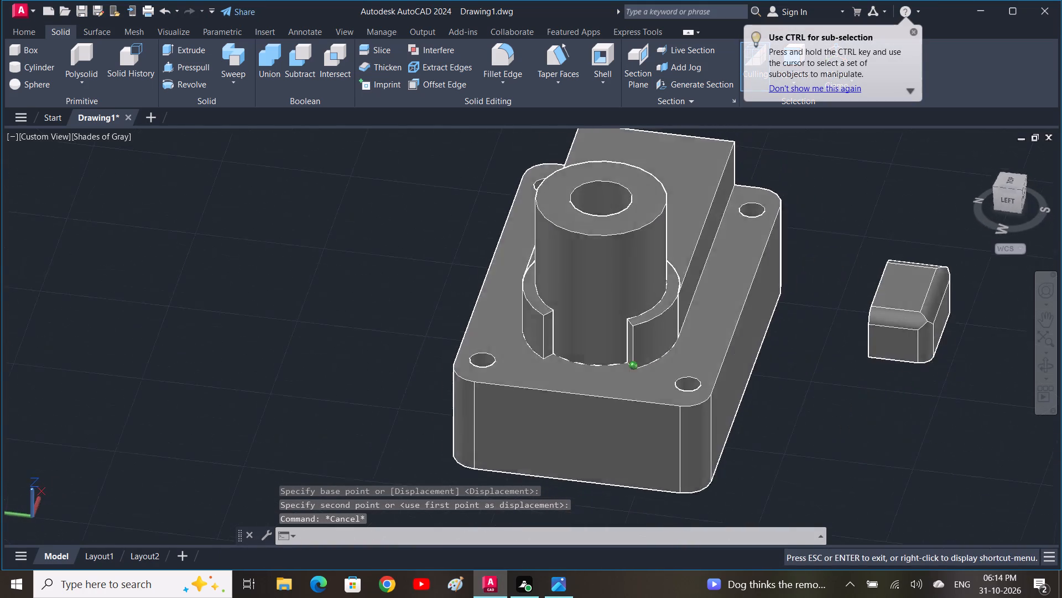
middle_click_drag(898, 385, 933, 369, "shift")
scroll(807, 294, "up", 2)
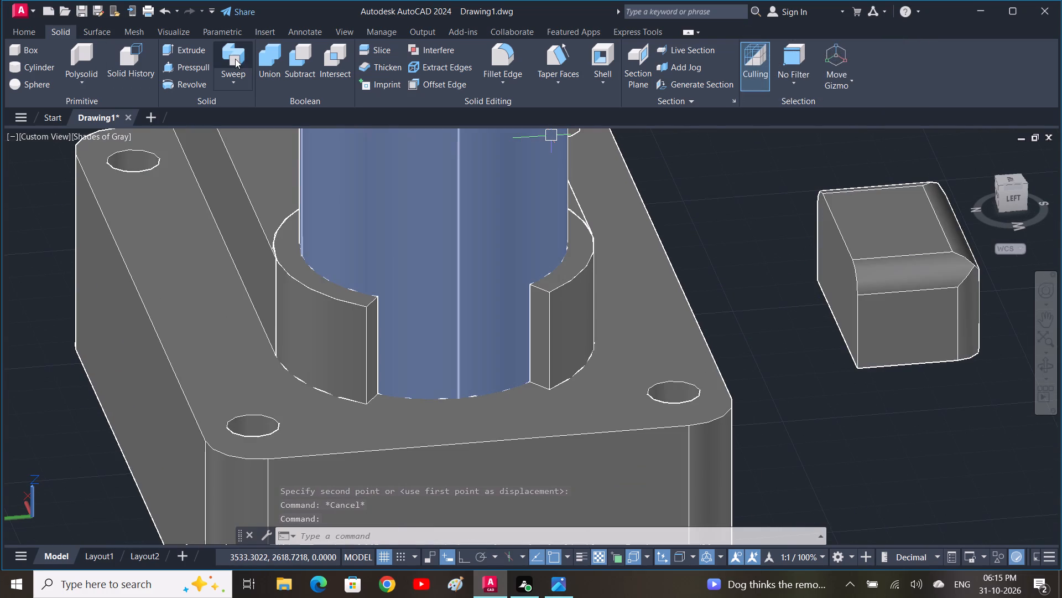
left_click(201, 66)
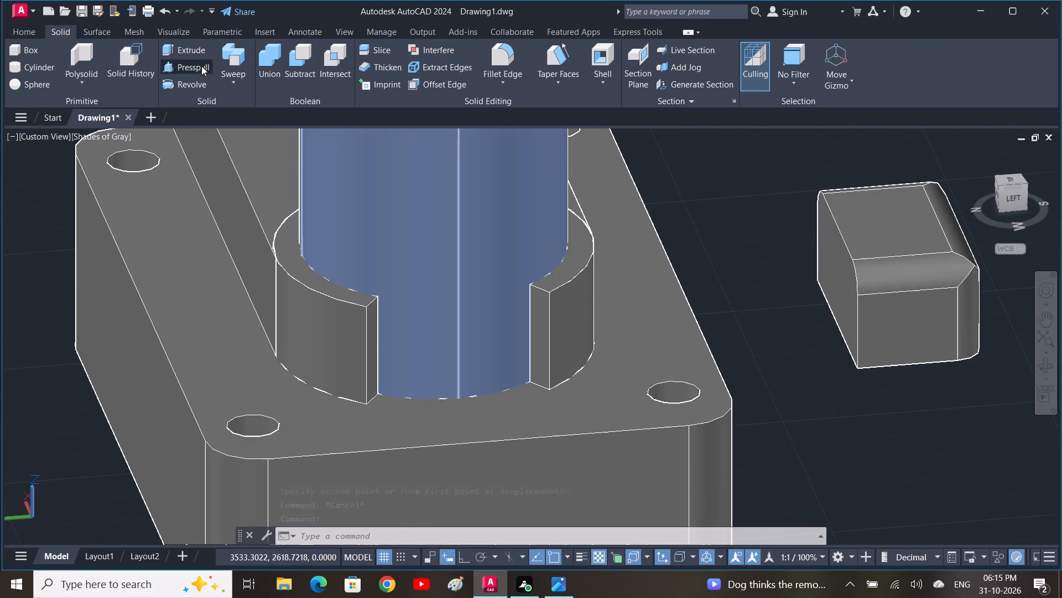
left_click(836, 296)
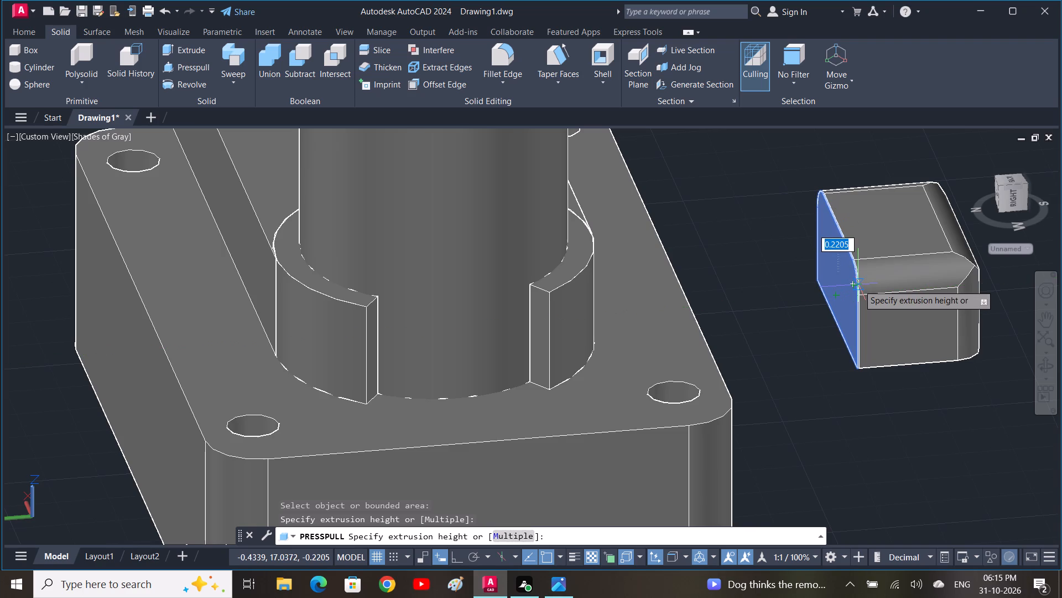
type("4")
key("space")
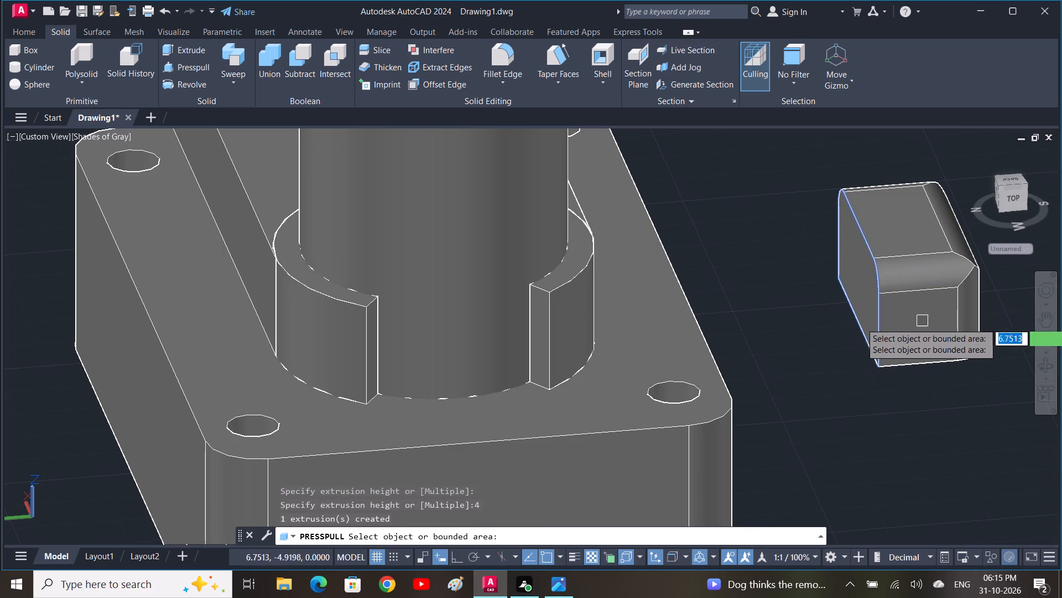
Presspull the filleted block's underside upward by 10 mm to make the block thinner.
middle_click_drag(943, 382, 949, 272, "shift")
left_click(919, 341)
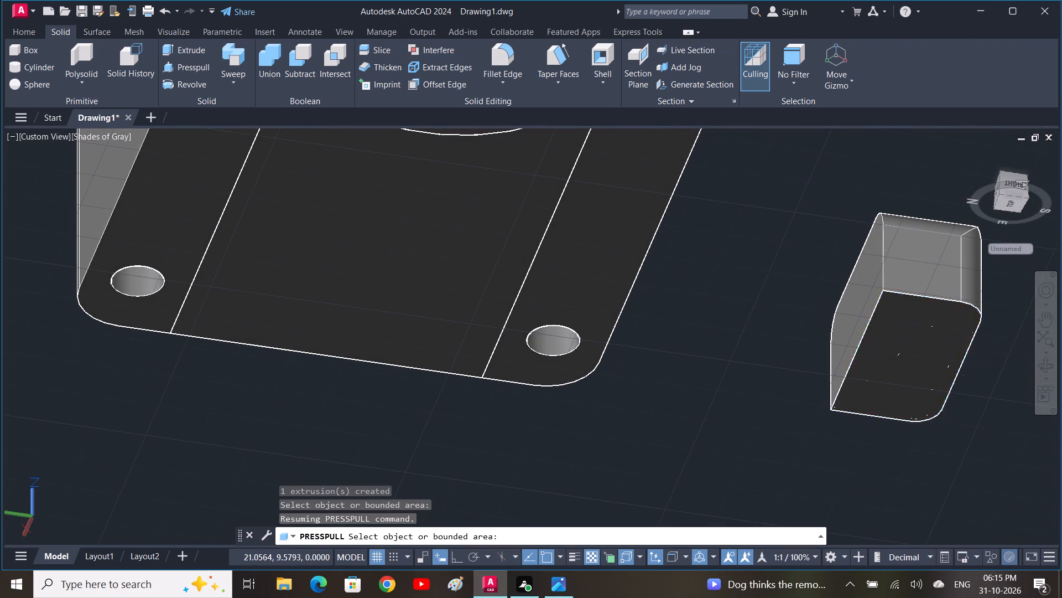
type("10")
key("space")
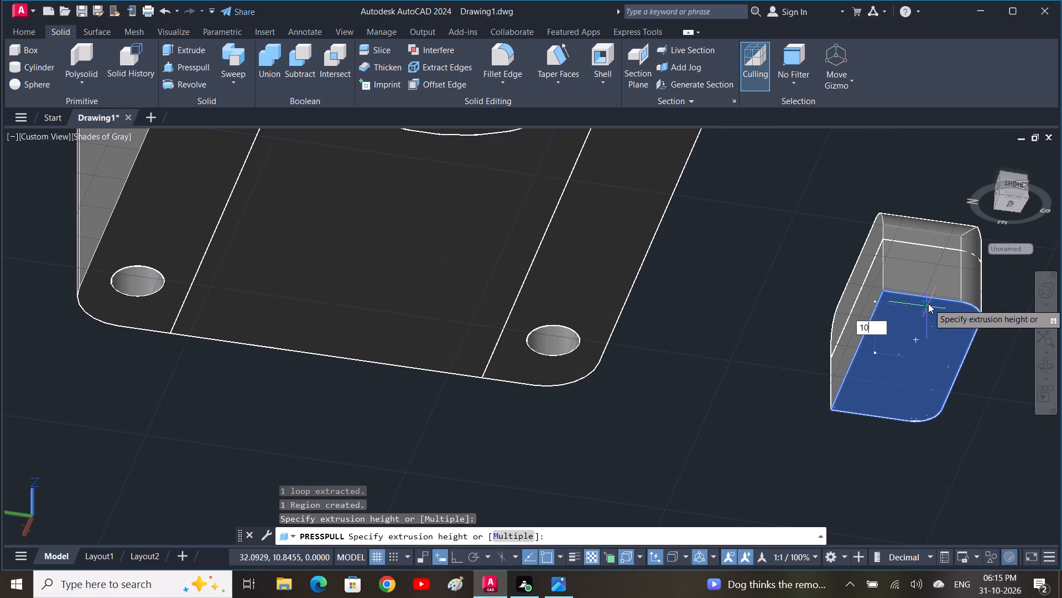
key("Escape")
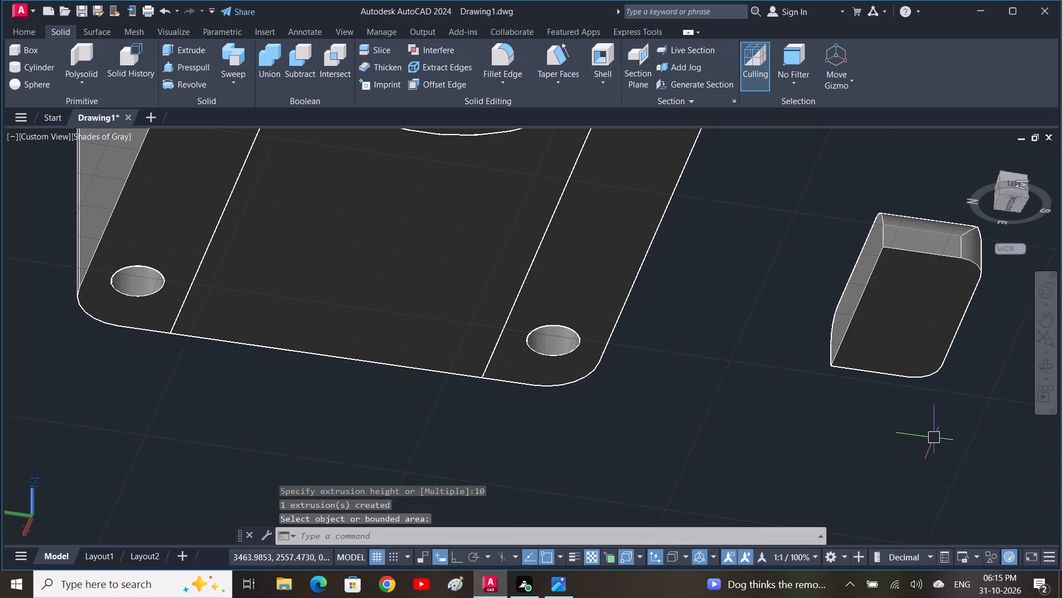
Inspect the resized block and the base from several sides, including from below.
middle_click_drag(939, 432, 892, 517, "shift")
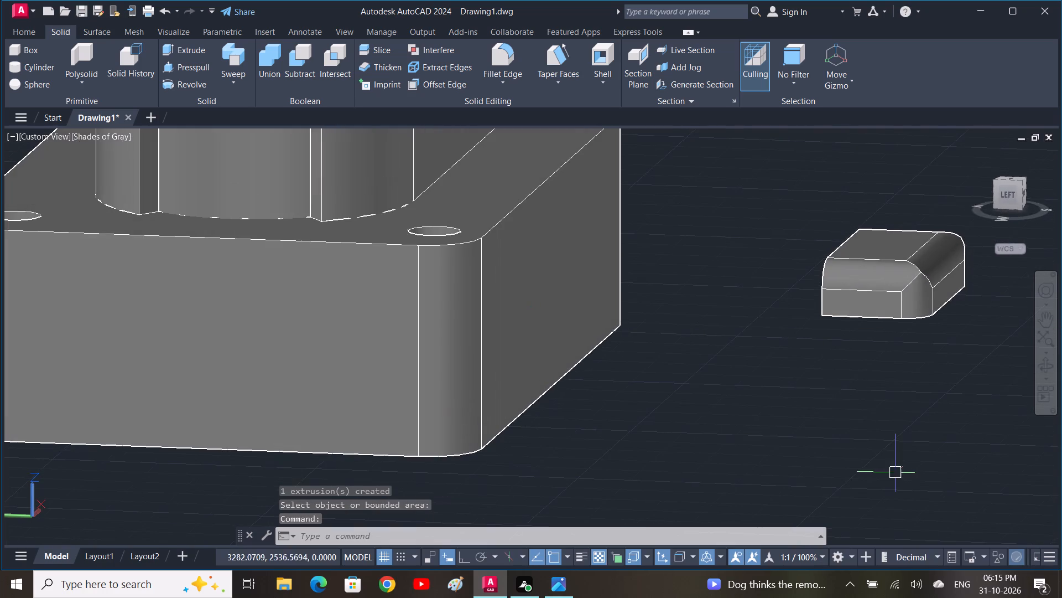
middle_click_drag(917, 383, 837, 432)
key("Escape")
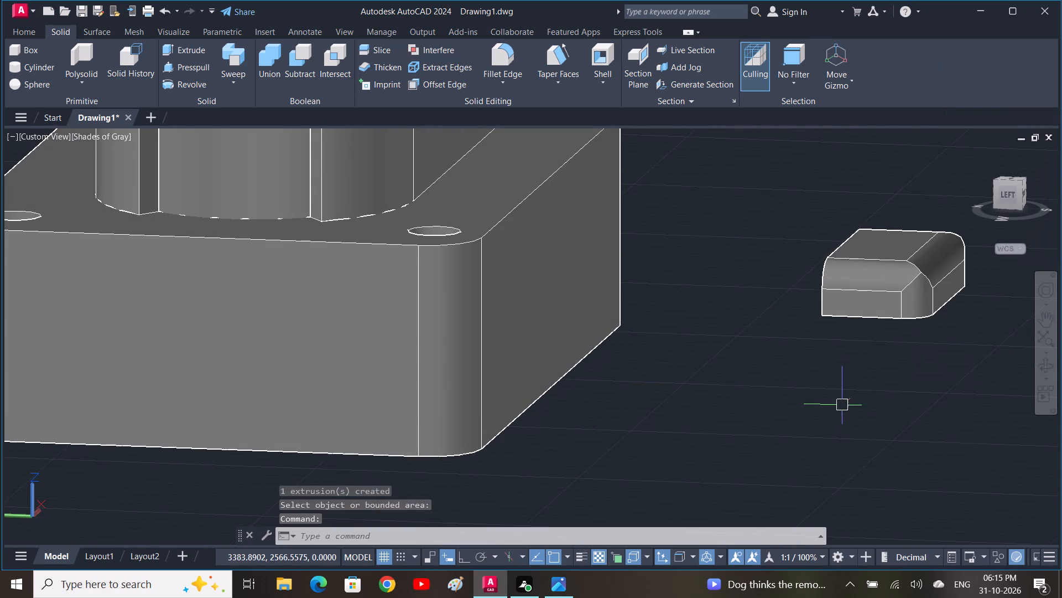
middle_click_drag(836, 414, 722, 457, "shift")
middle_click_drag(779, 434, 828, 338)
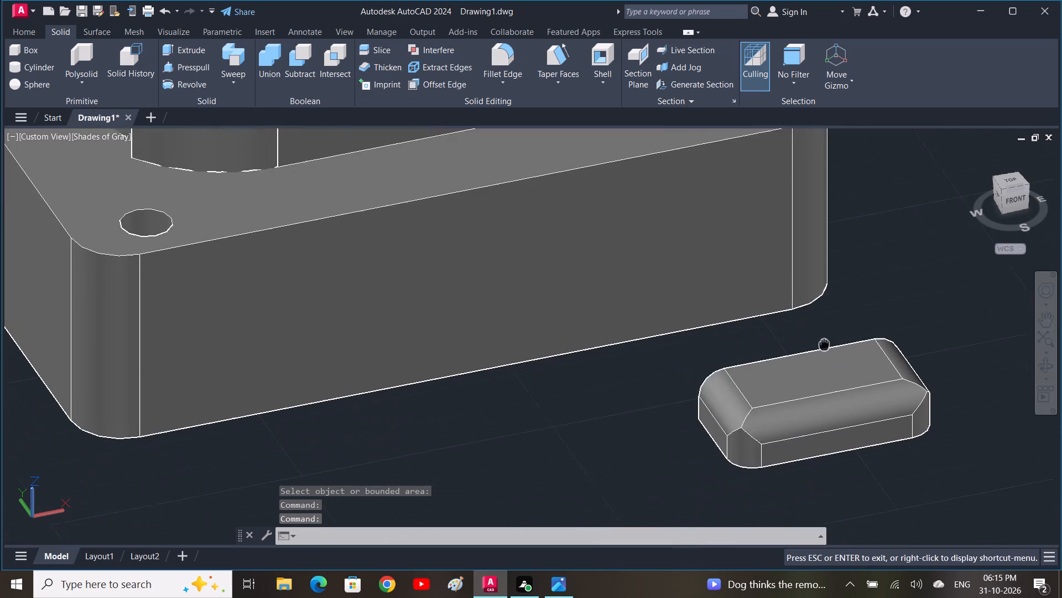
middle_click_drag(828, 338, 844, 323)
middle_click_drag(839, 358, 835, 381, "shift")
middle_click_drag(827, 439, 849, 342, "shift")
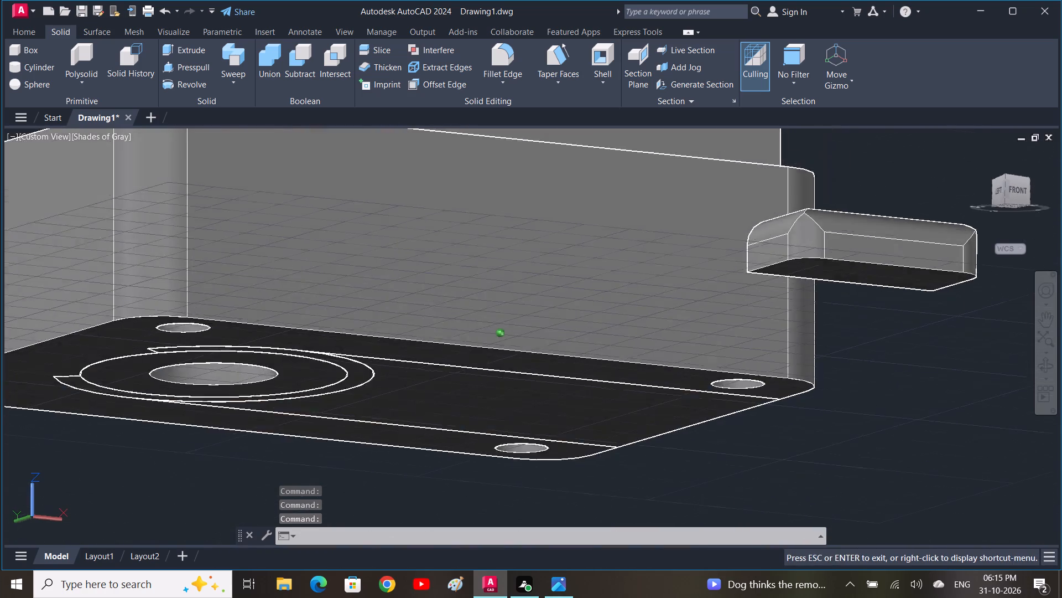
middle_click_drag(849, 342, 849, 341, "shift")
scroll(849, 341, "down", 1, "shift")
middle_click_drag(848, 346, 843, 441, "shift")
Move the resized block by its unfilleted face's top edge over to the base, picking a target beside the raised pad.
left_click(871, 415)
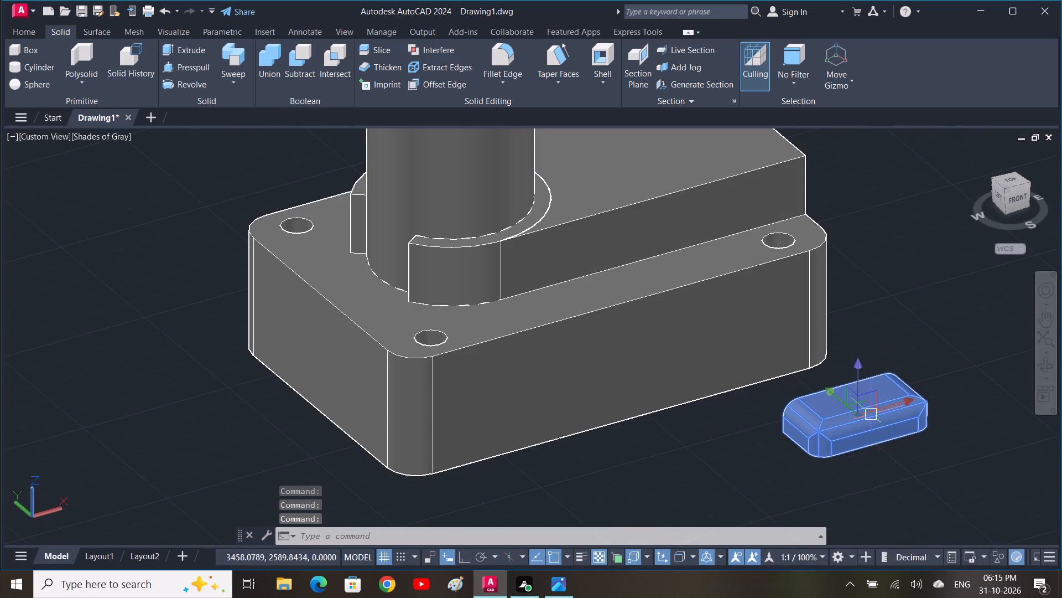
type("M")
key("space")
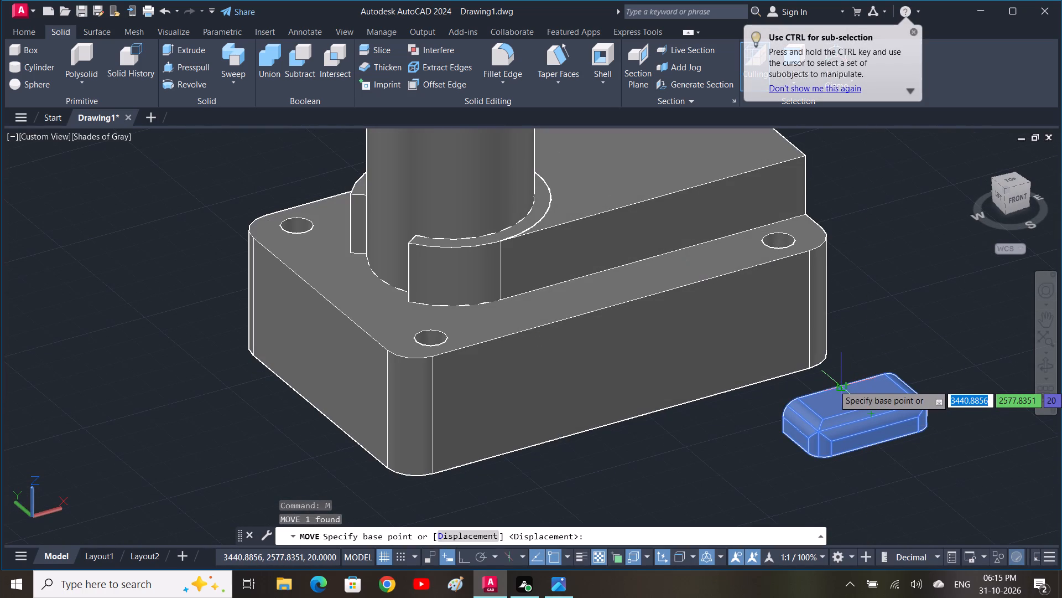
scroll(840, 386, "up", 2)
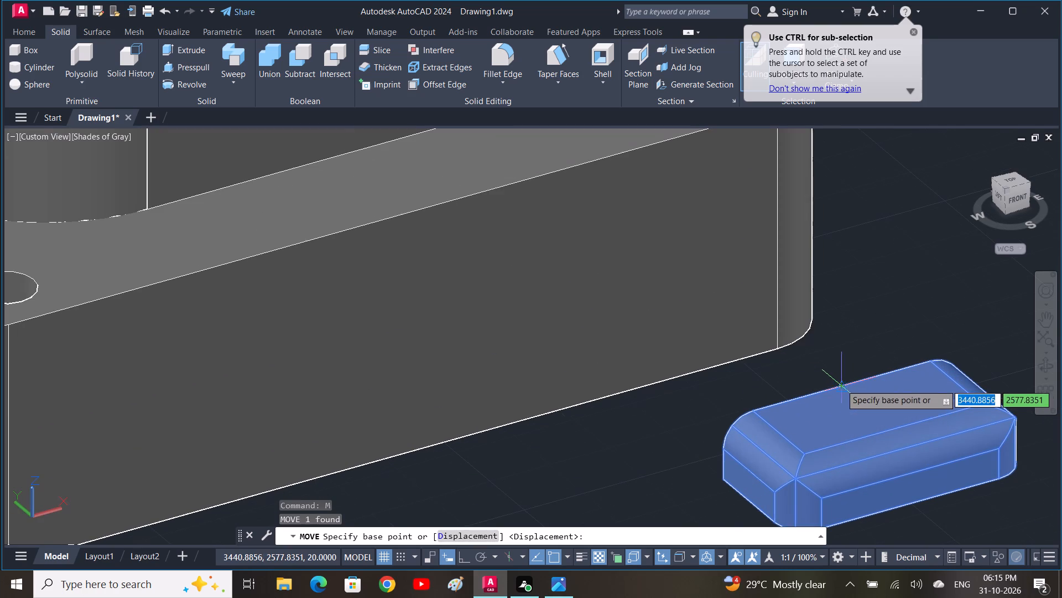
left_click(843, 383)
middle_click_drag(790, 350, 941, 435)
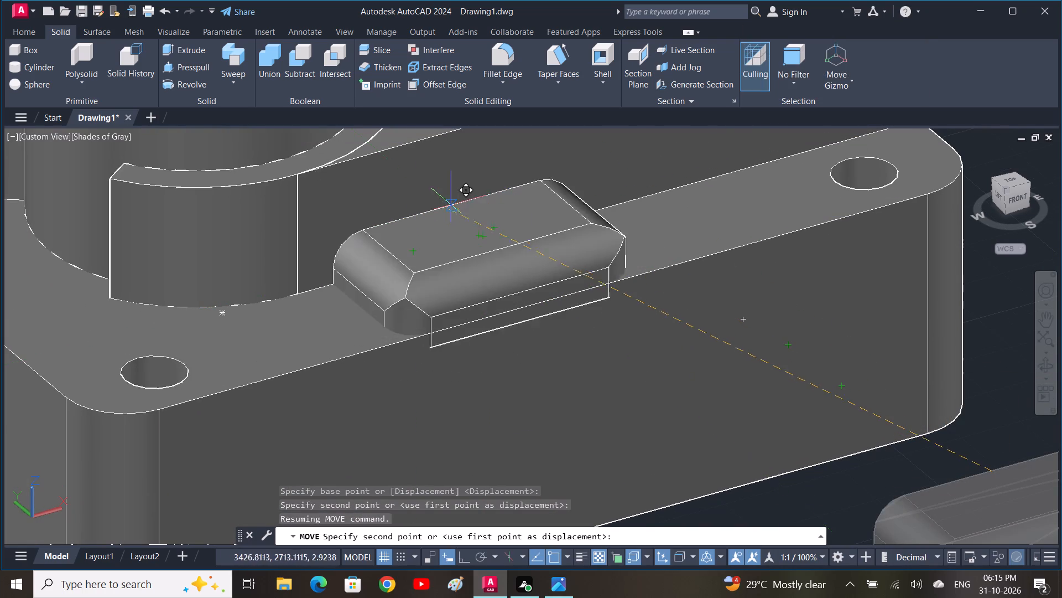
left_click(454, 199)
Move the filleted block from beneath the base up onto the ledge in front of the raised pad, using its flat face's edge as base point.
scroll(511, 341, "down", 3)
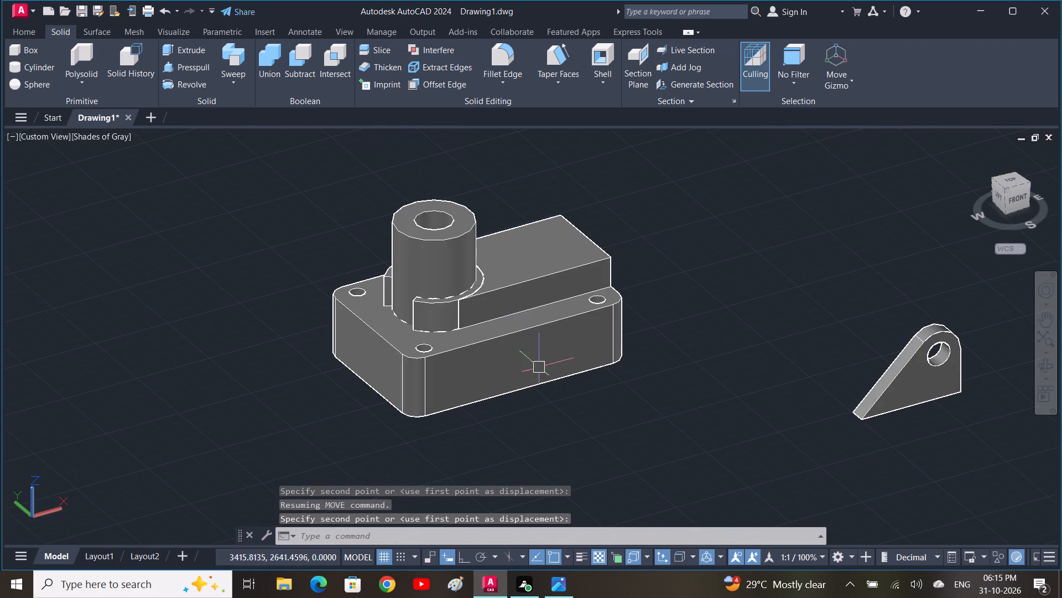
middle_click_drag(657, 386, 774, 223, "shift")
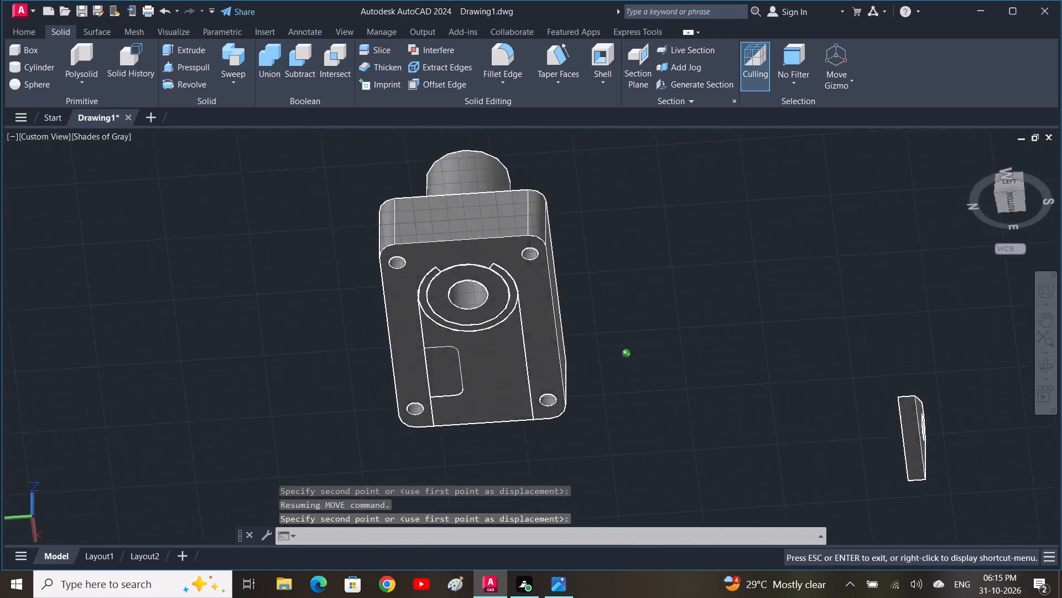
middle_click_drag(774, 223, 780, 219, "shift")
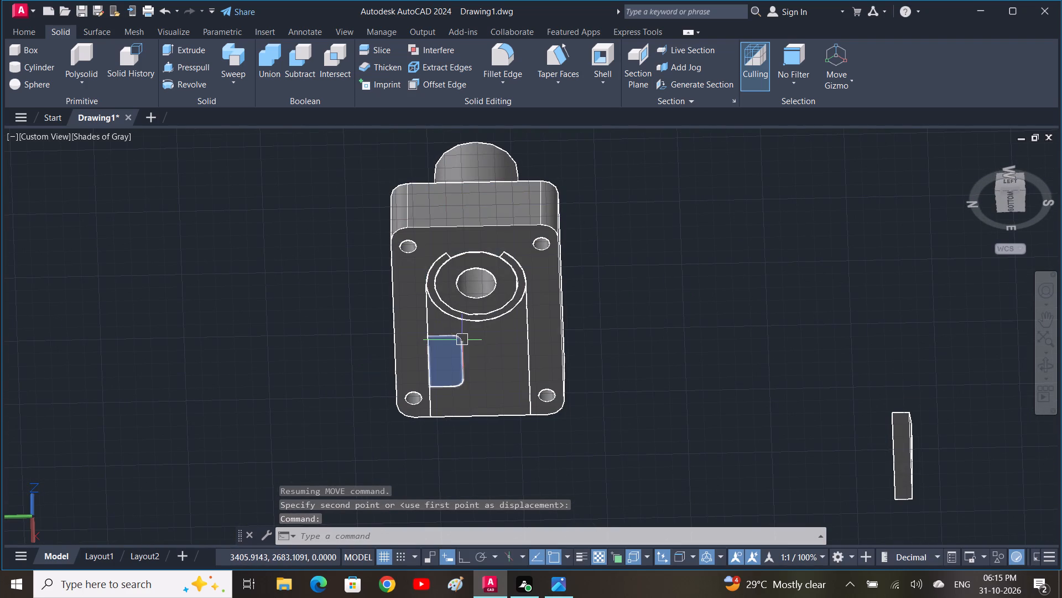
left_click(462, 340)
key("m")
key("space")
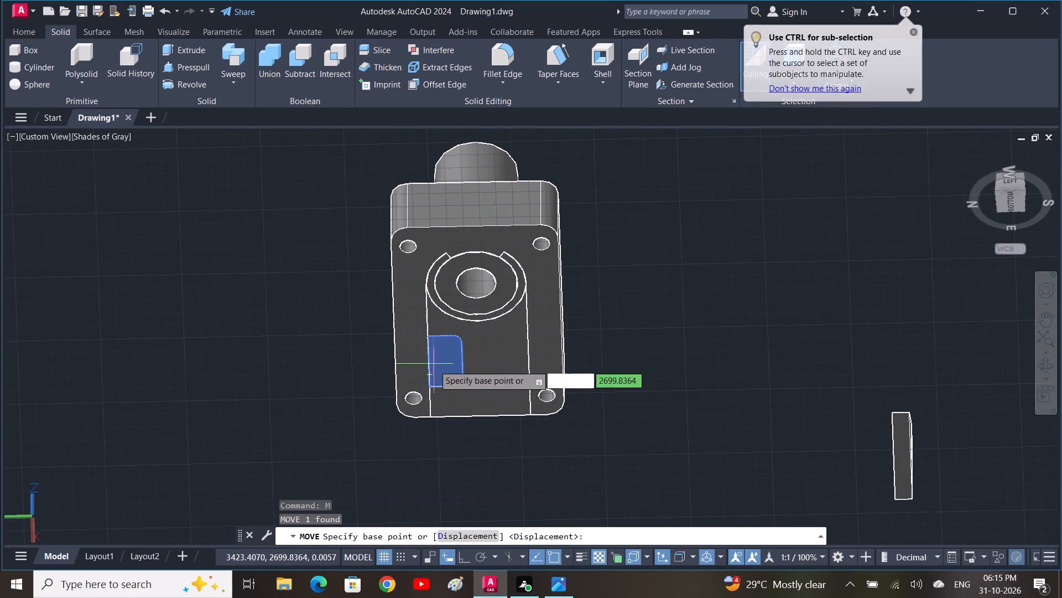
left_click(430, 367)
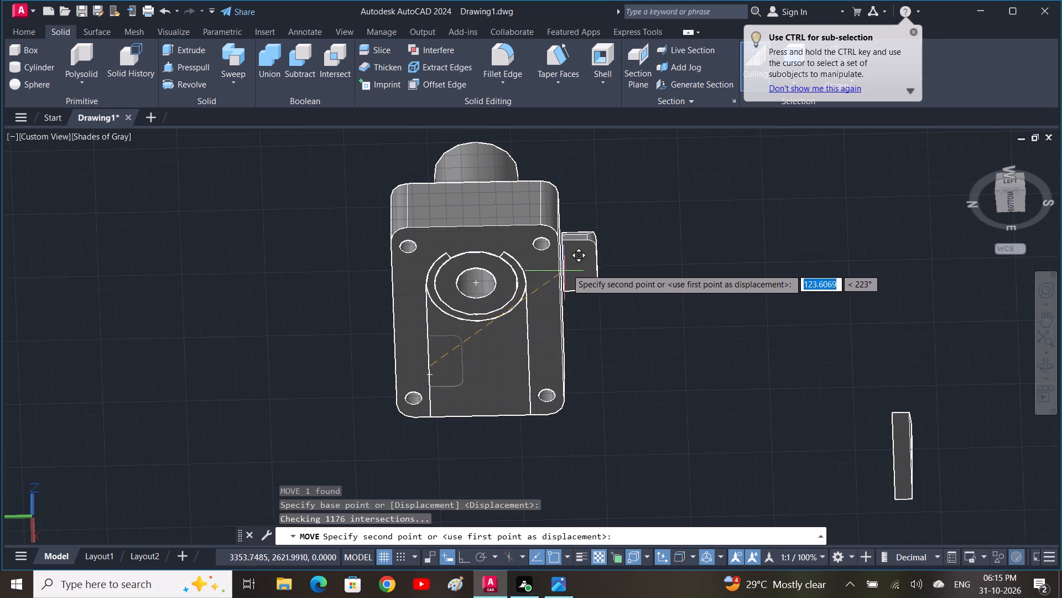
middle_click_drag(573, 262, 503, 379, "shift")
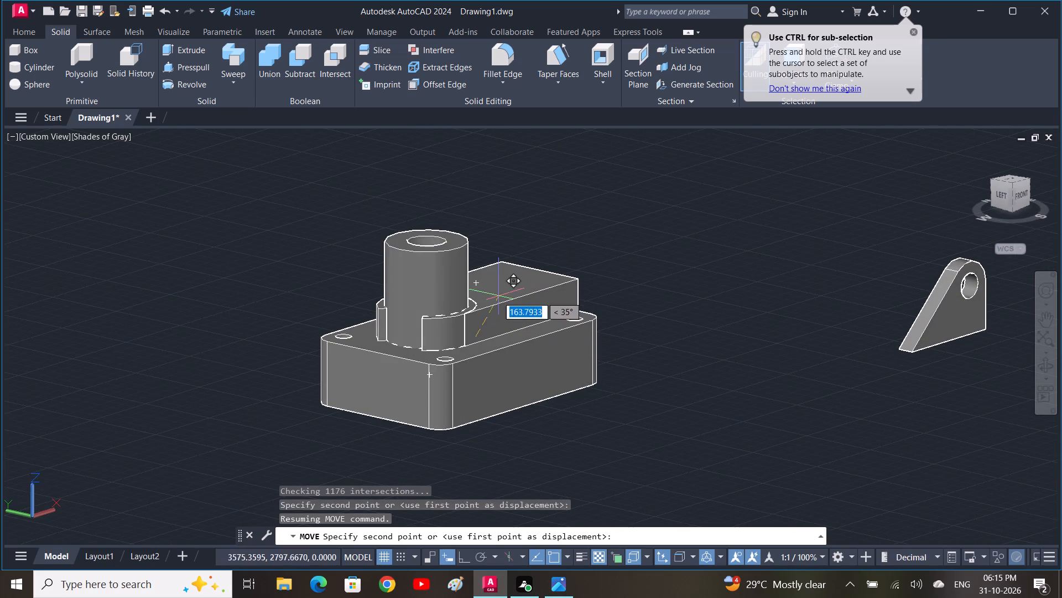
left_click(483, 313)
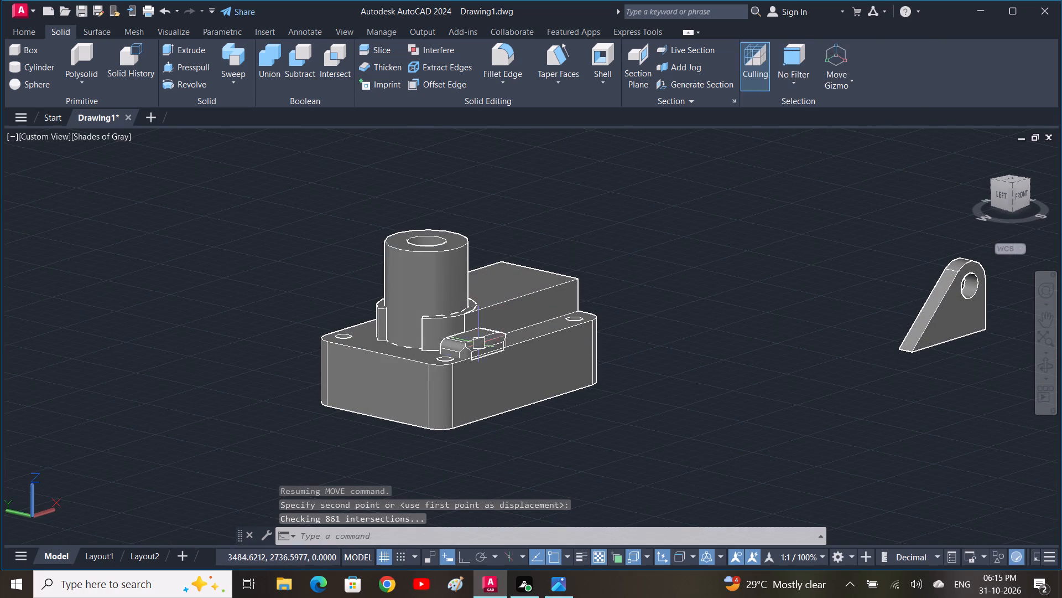
Move the filleted block by its lower outer edge to the base's top front edge, seating it on the ledge.
left_click(479, 344)
type("M")
key("space")
scroll(469, 340, "up", 2)
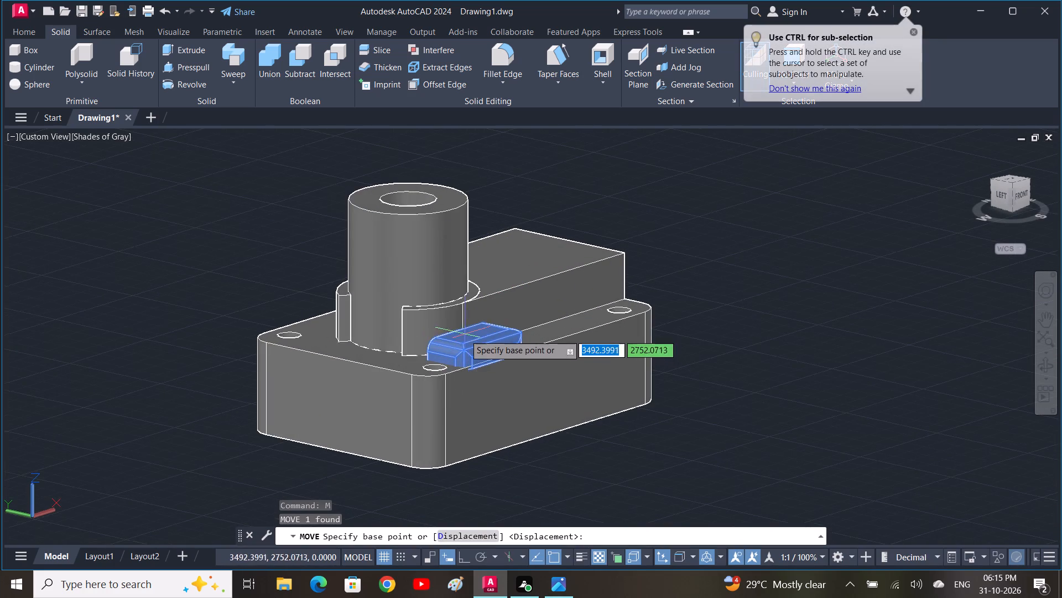
scroll(465, 334, "up", 1)
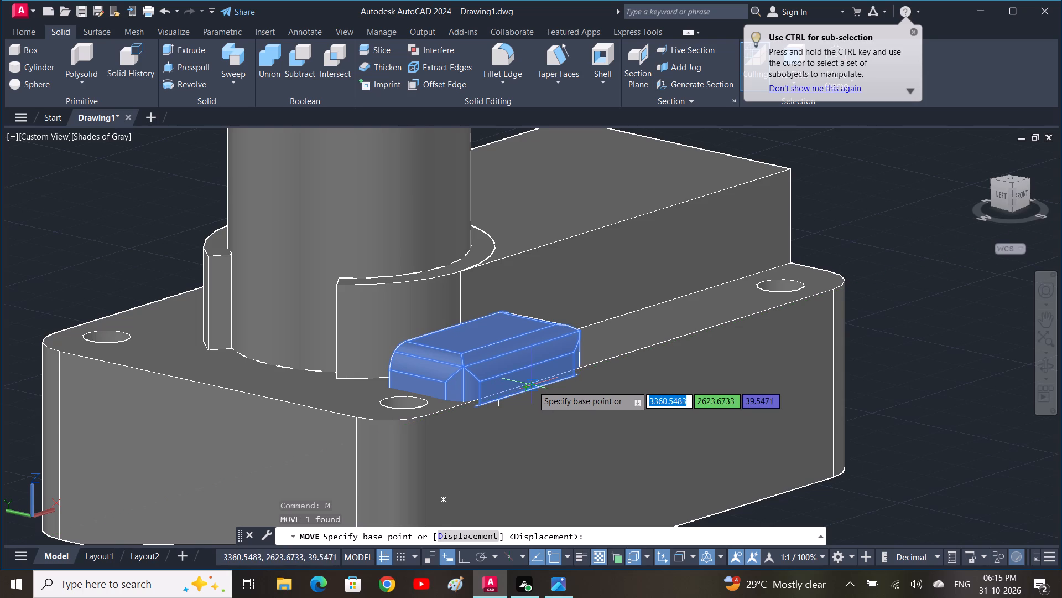
left_click(528, 388)
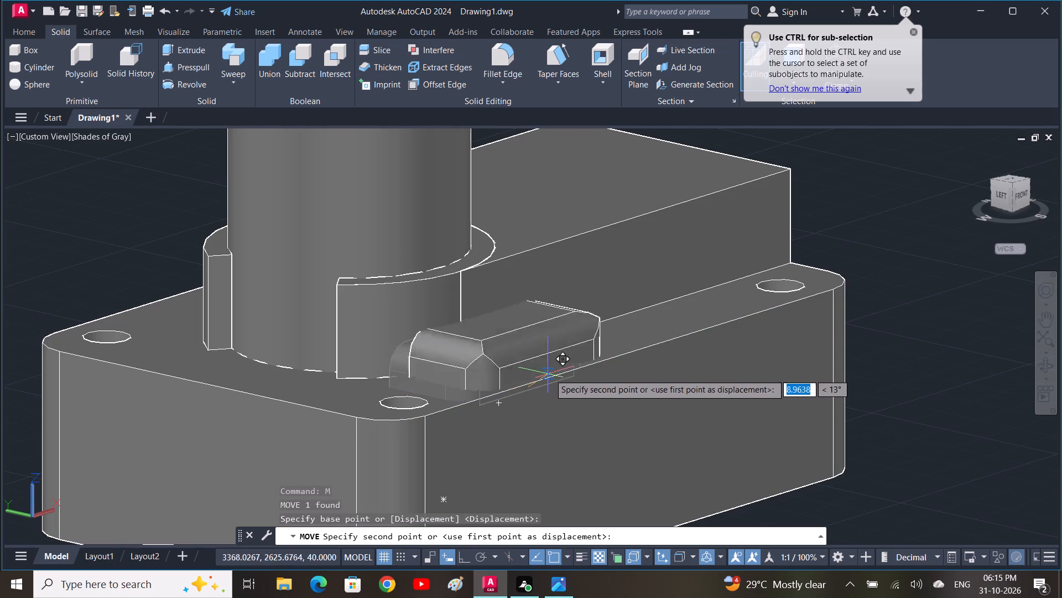
left_click(551, 373)
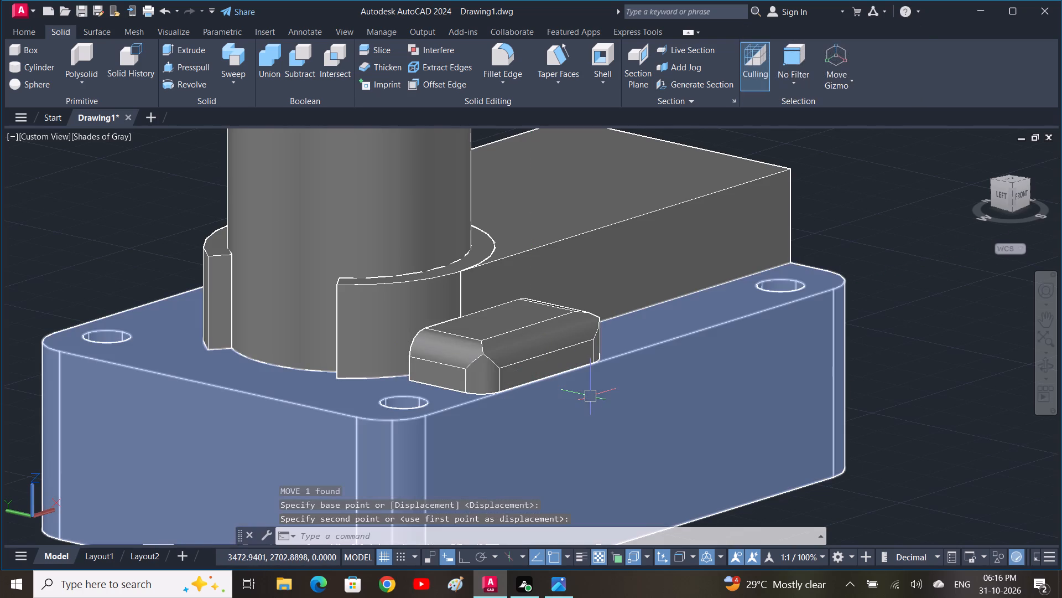
Move the filleted block by its lower rear corner to the foot of the edge where the cylinder's collar meets the raised pad.
middle_click_drag(591, 398, 557, 453, "shift")
middle_click_drag(572, 428, 701, 315)
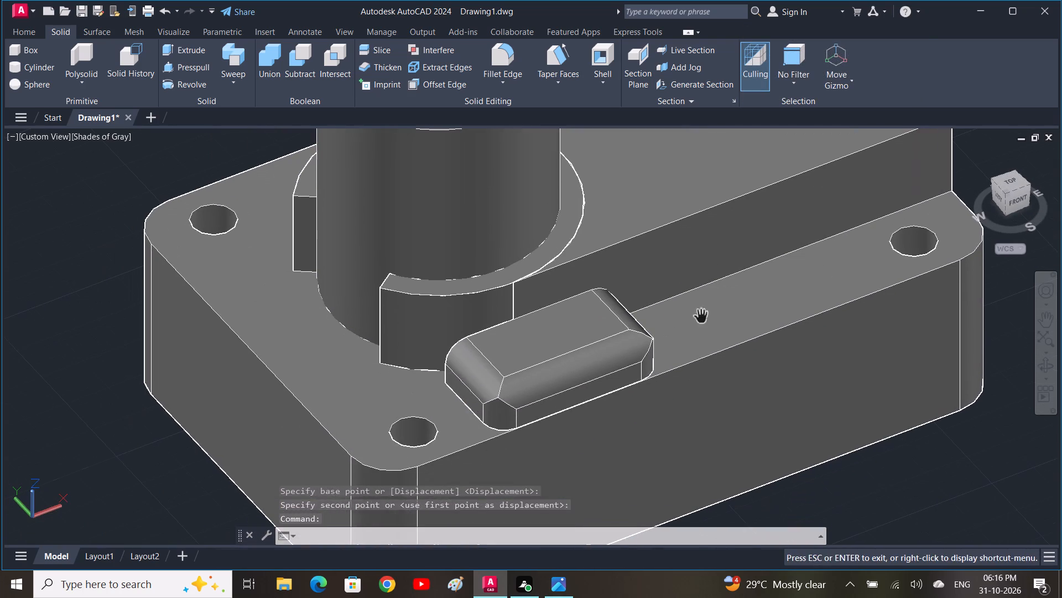
left_click(563, 336)
type("M")
key("space")
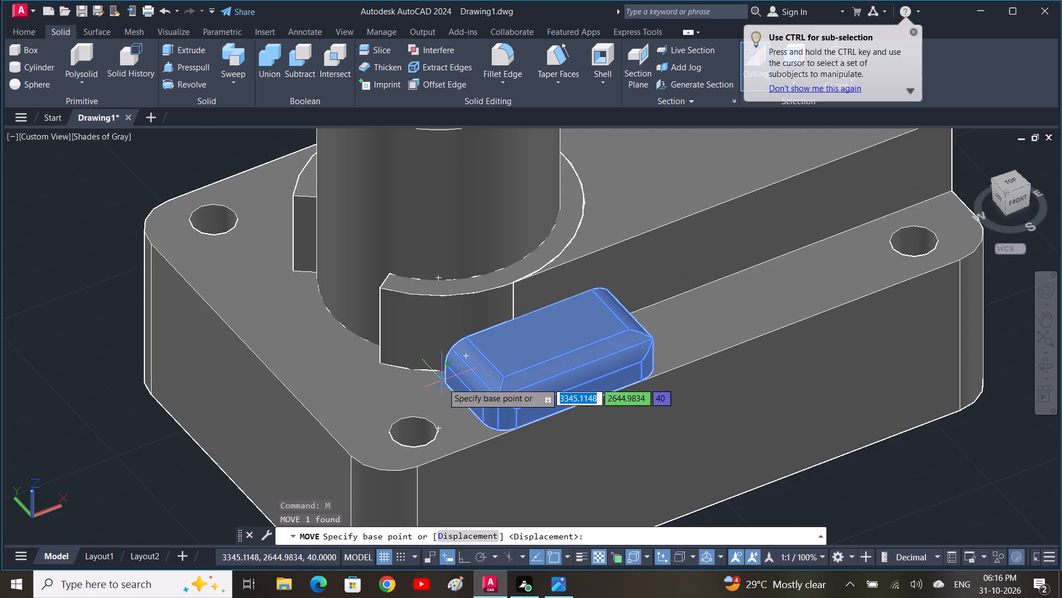
scroll(449, 384, "up", 3)
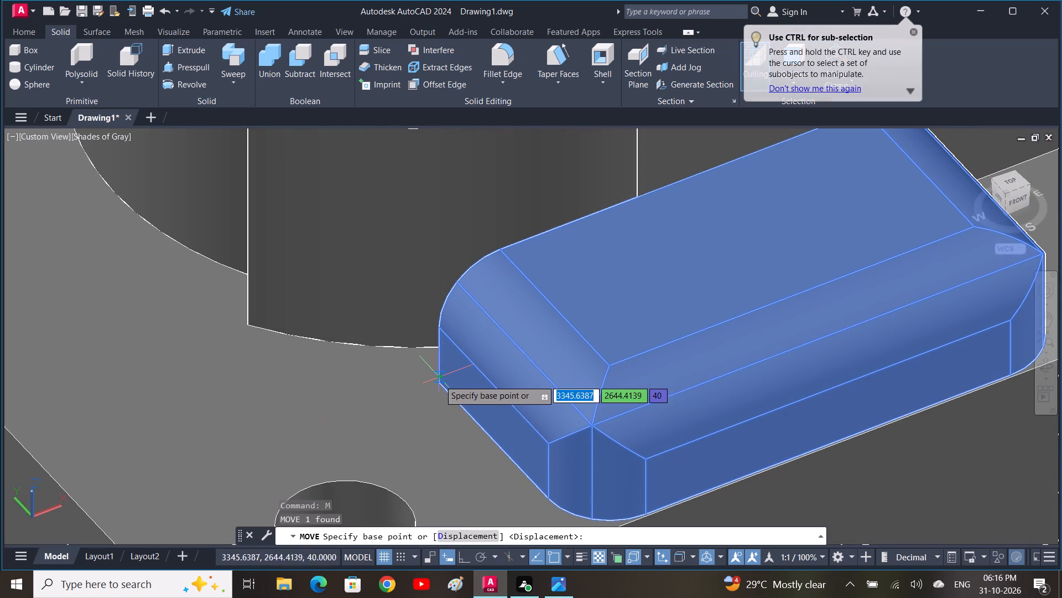
left_click(438, 383)
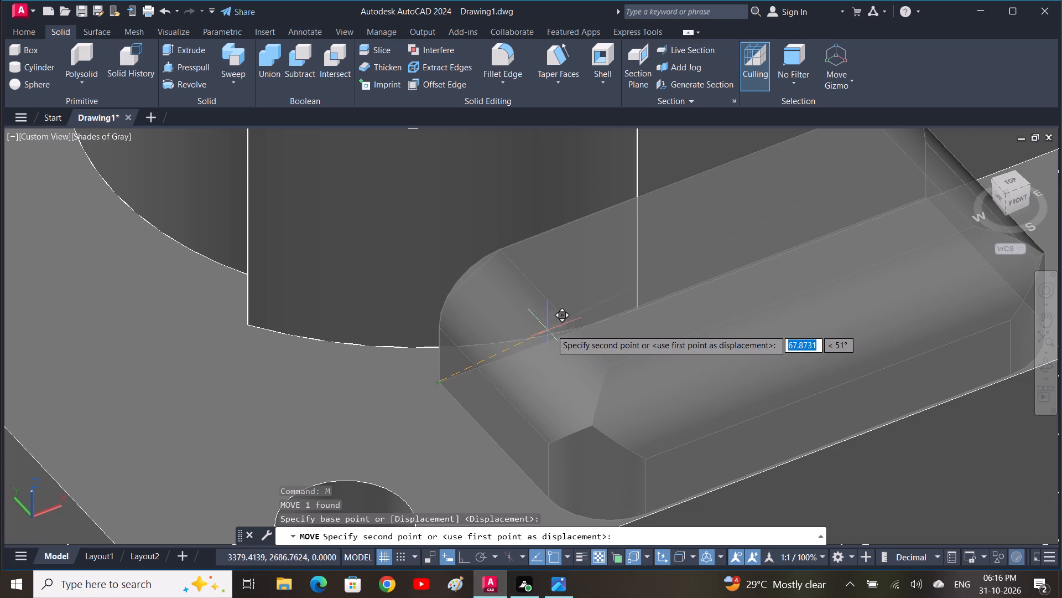
scroll(637, 305, "up", 3)
left_click(639, 313)
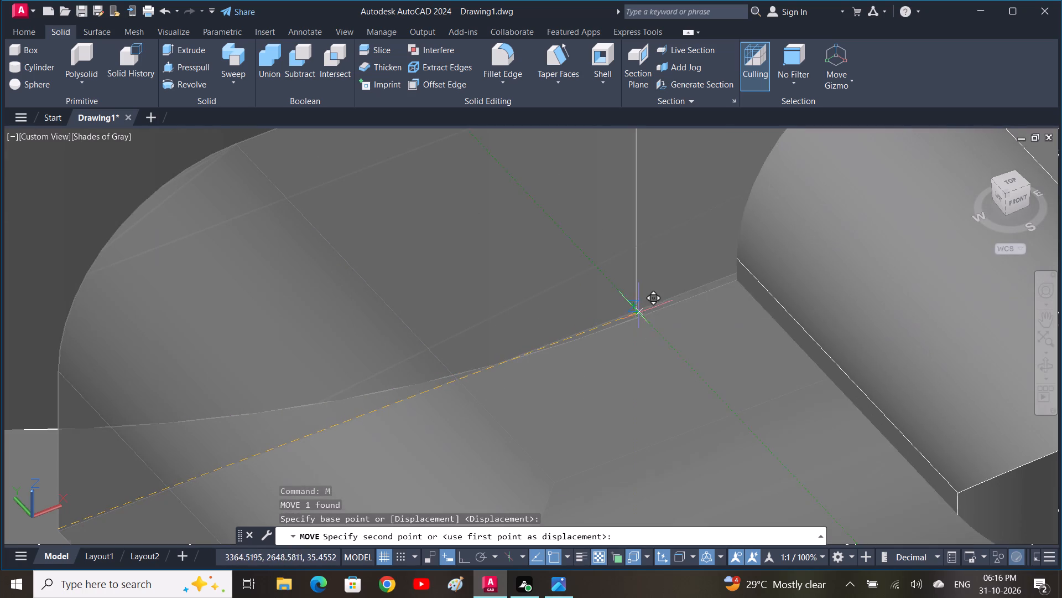
scroll(674, 316, "down", 4)
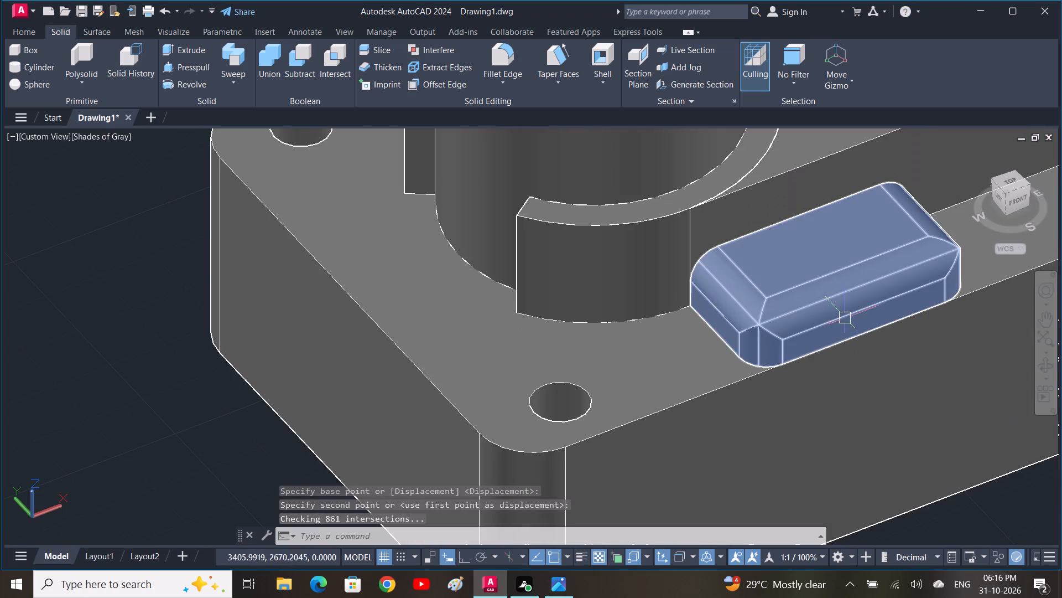
key("Escape")
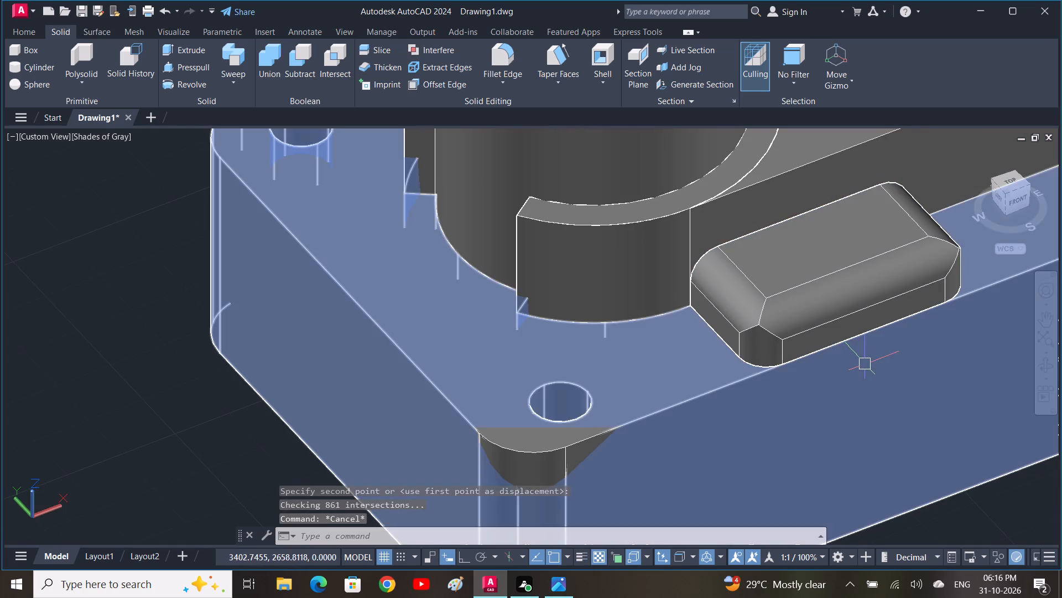
Inspect the placed block and the base from the front and sides, dismissing the chat notification.
middle_click_drag(867, 365, 771, 311, "shift")
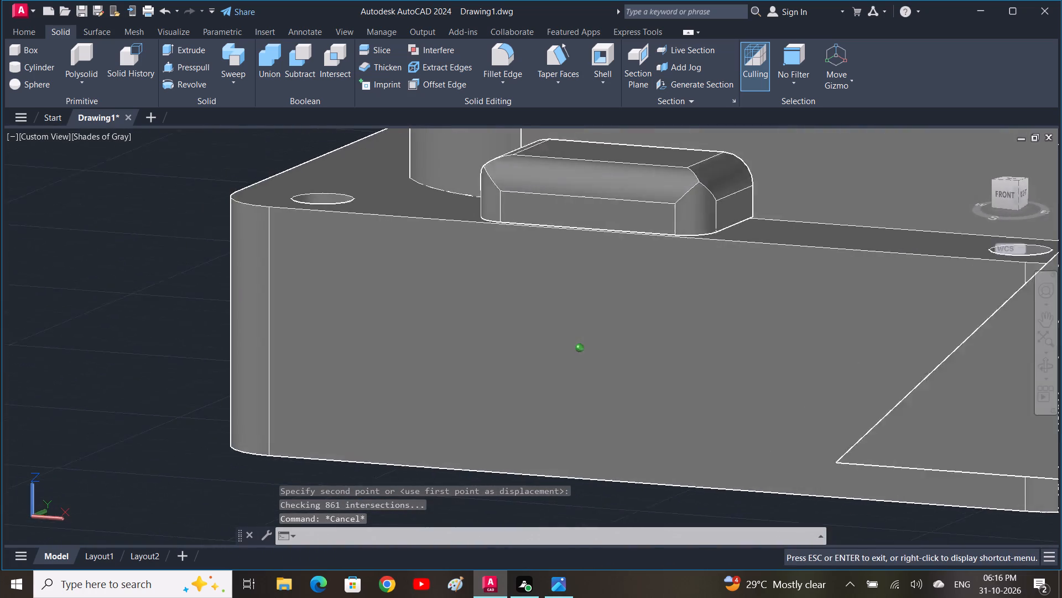
middle_click_drag(771, 311, 776, 311, "shift")
scroll(777, 312, "down", 2)
middle_click_drag(758, 311, 765, 327, "shift")
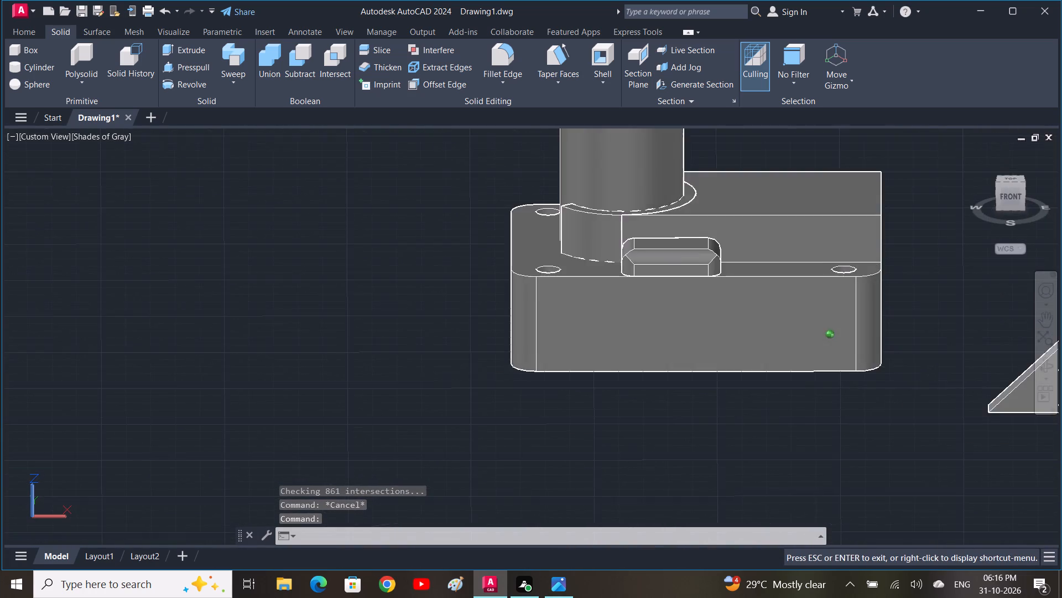
middle_click_drag(765, 327, 765, 327, "shift")
scroll(756, 323, "down", 2)
middle_click_drag(638, 324, 747, 326, "shift")
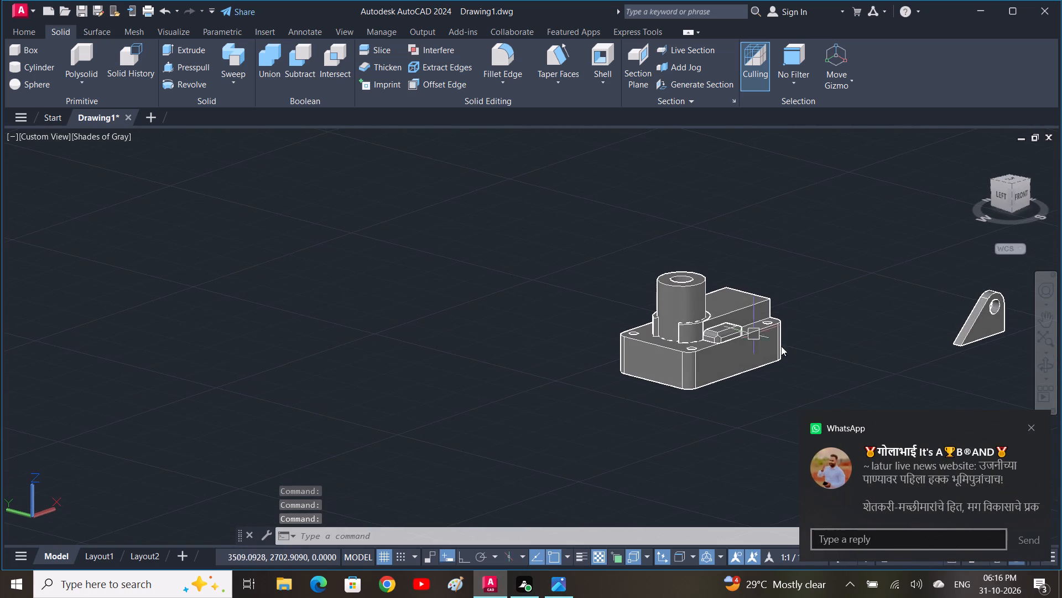
middle_click_drag(854, 386, 776, 355)
middle_click_drag(758, 326, 729, 357)
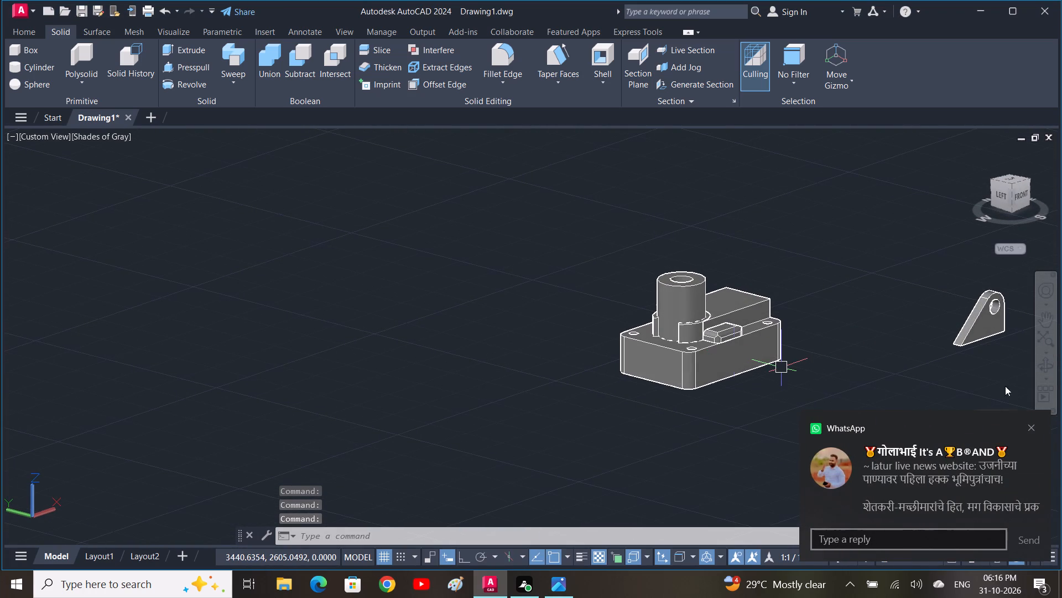
left_click(1032, 429)
Move the straight-sided upright lug by its bottom corner to the midpoint of the raised pad's top end edge.
middle_click_drag(767, 325, 738, 382)
scroll(738, 376, "down", 1)
middle_click_drag(745, 376, 707, 363)
left_click(912, 403)
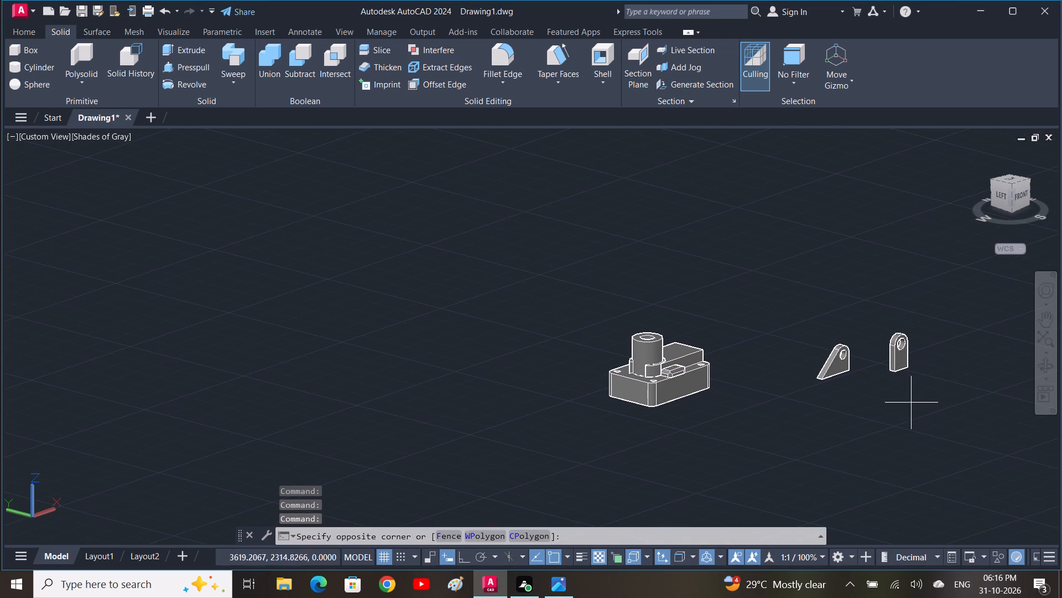
left_click(874, 329)
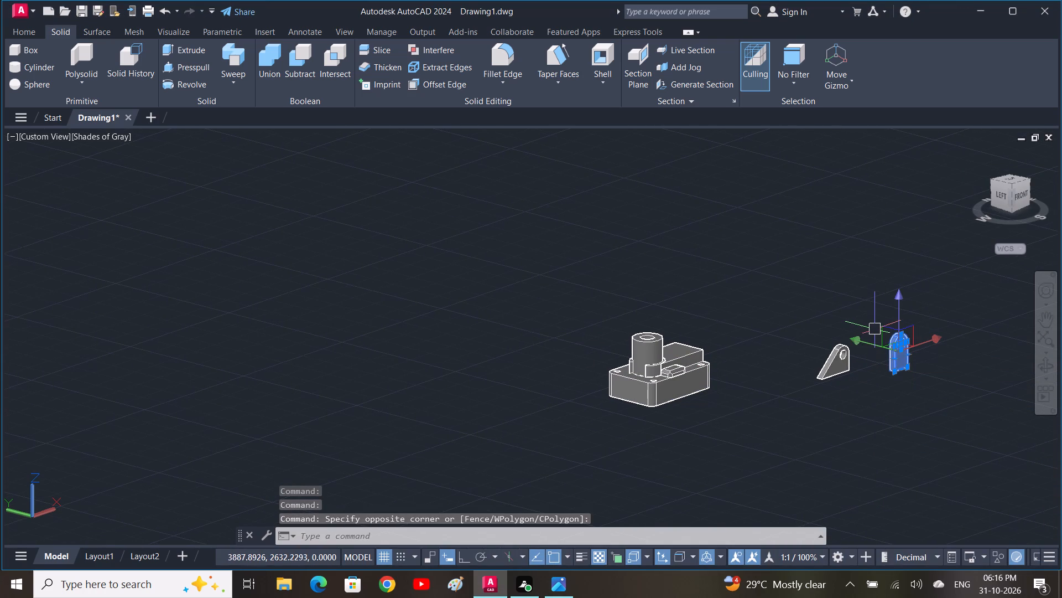
type("M")
key("space")
scroll(911, 373, "up", 2)
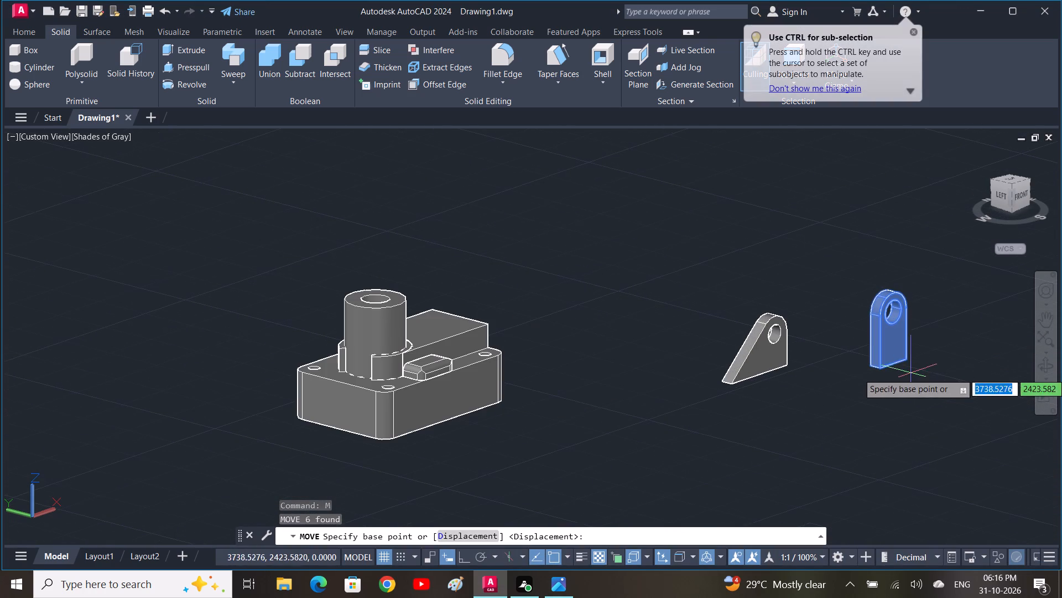
left_click(905, 357)
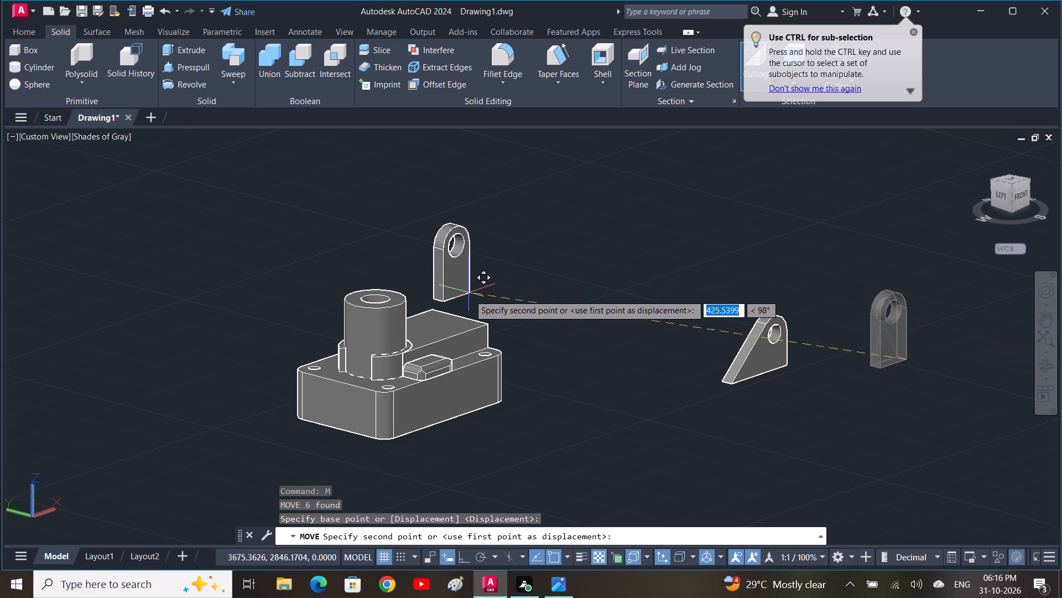
left_click(457, 318)
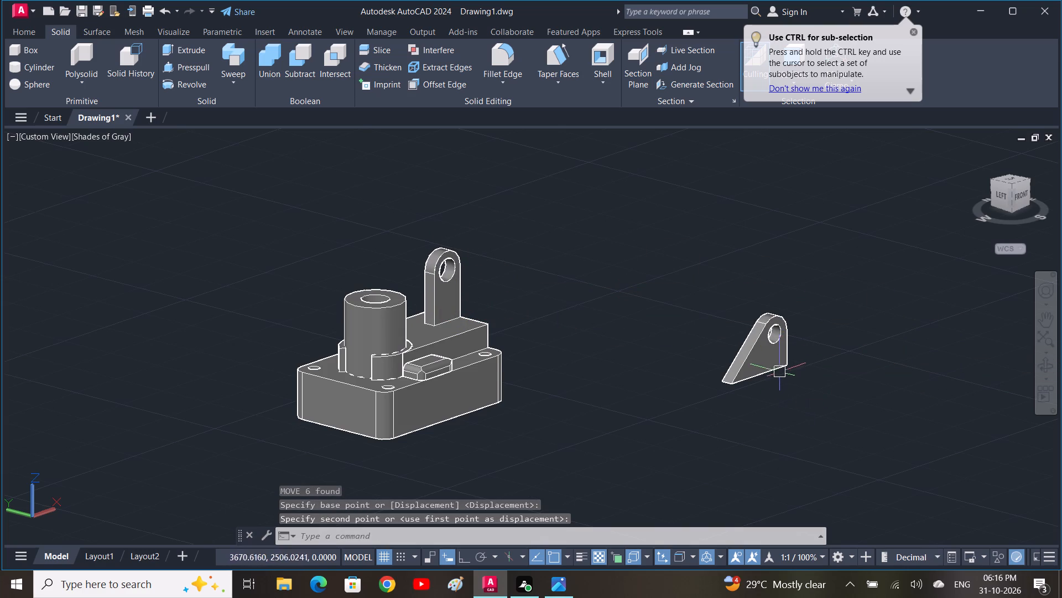
Move the triangular lug by its bottom end edge to the raised pad's top end edge, beside the upright lug.
left_click(779, 372)
key("Escape")
left_click(764, 375)
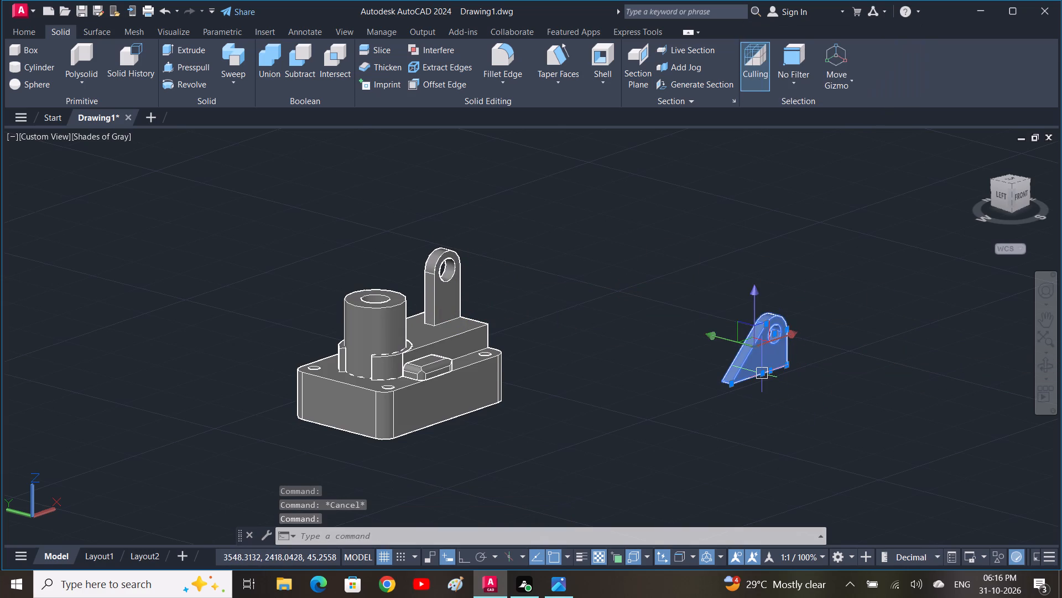
type("M")
key("space")
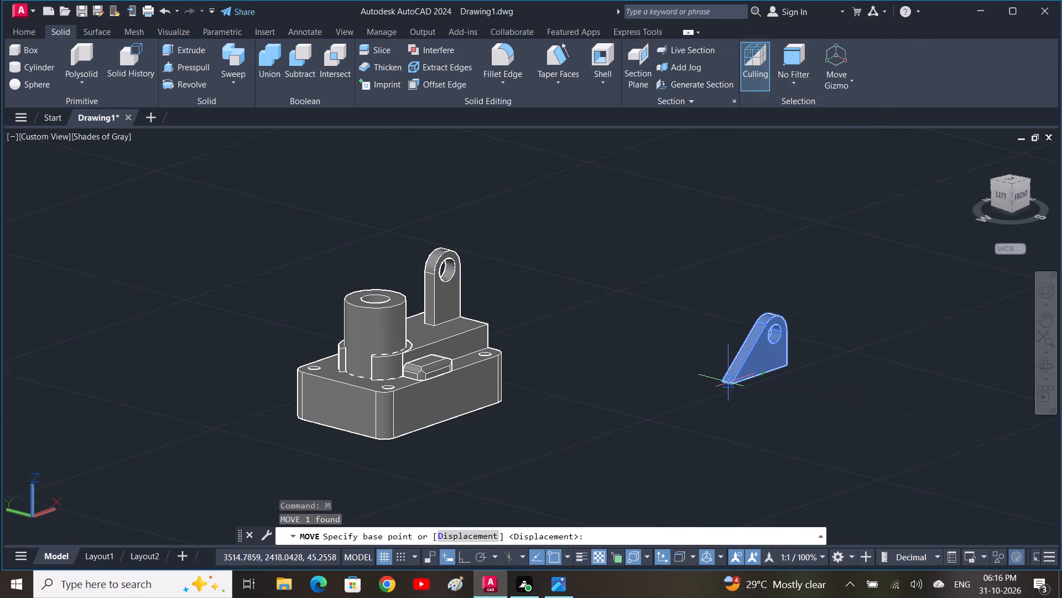
middle_click_drag(799, 375, 659, 390, "shift")
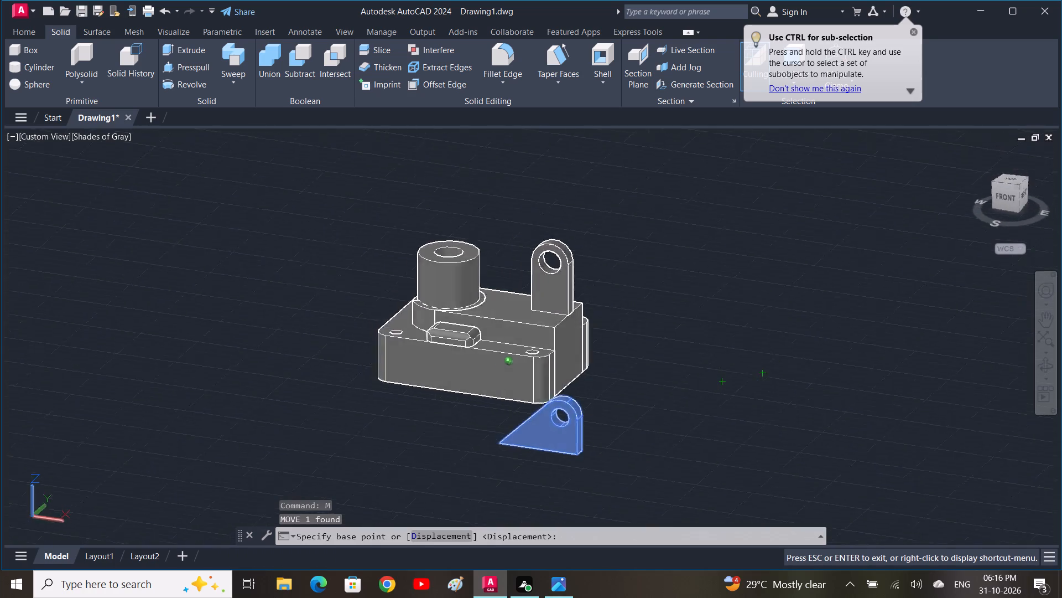
middle_click_drag(659, 390, 548, 376, "shift")
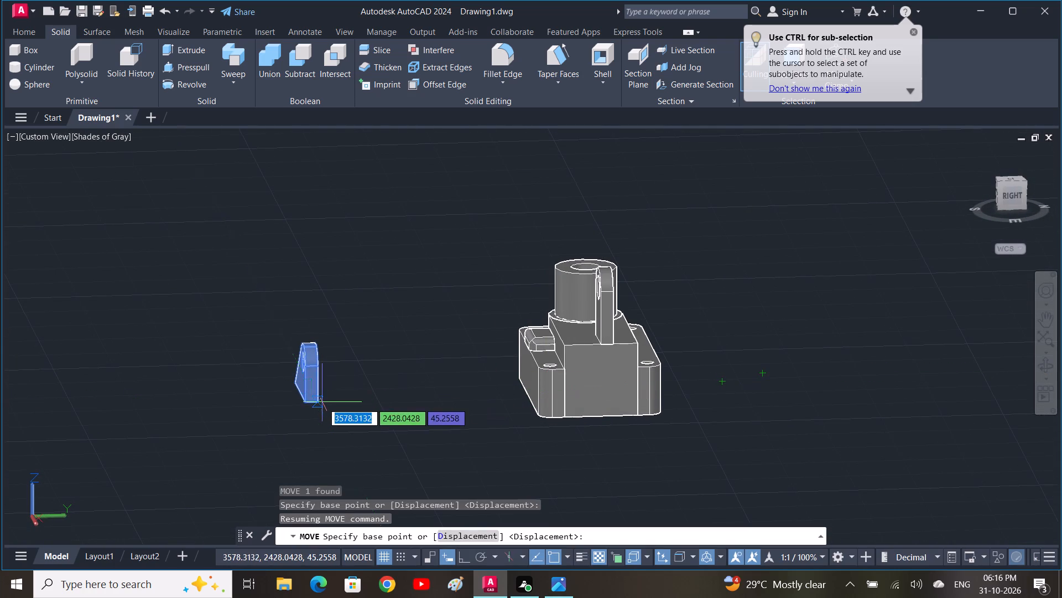
left_click(309, 403)
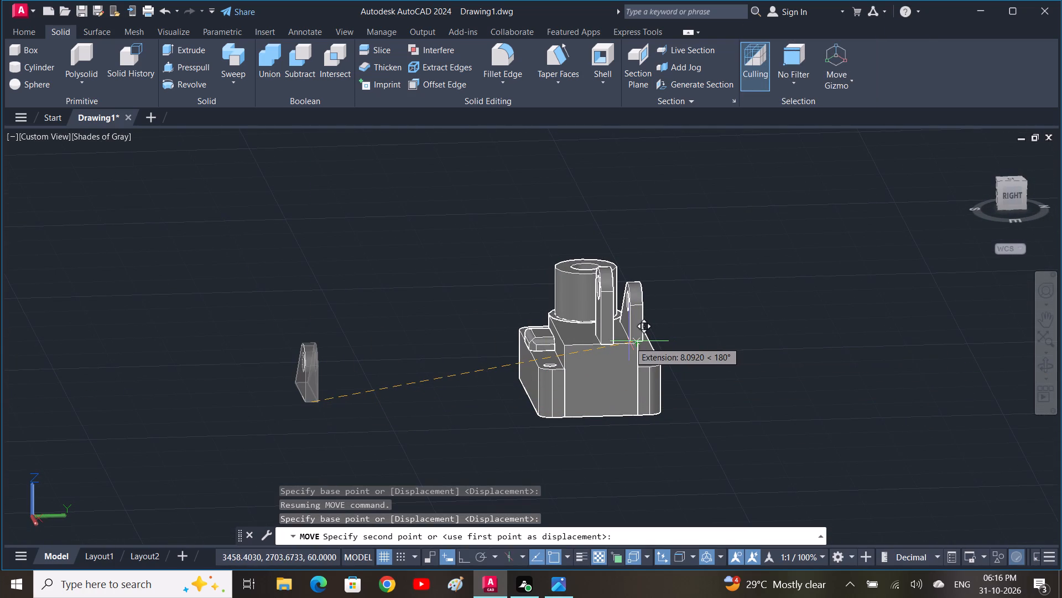
left_click(629, 339)
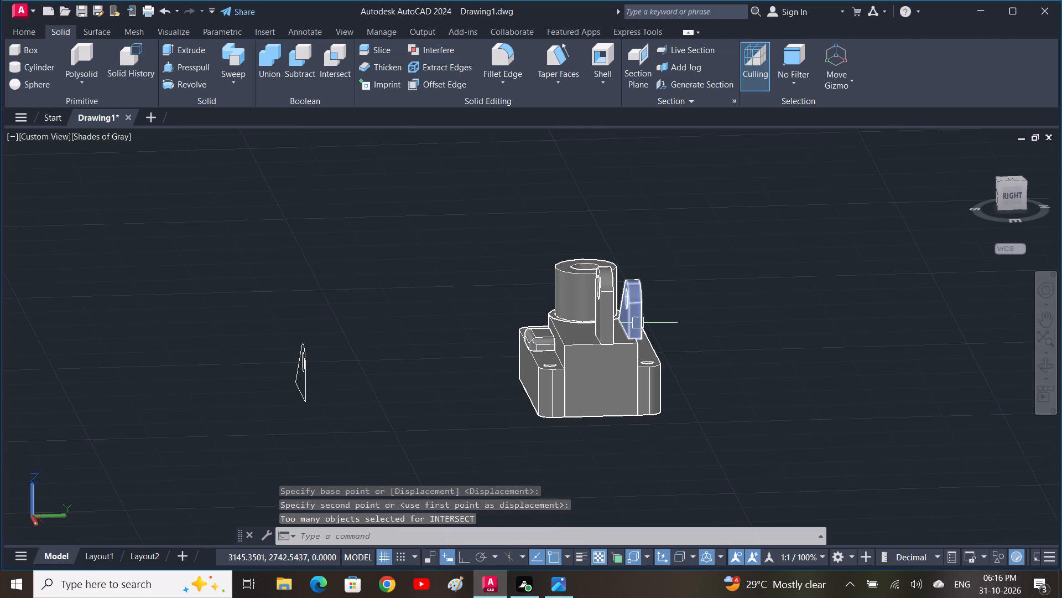
Move the triangular lug by its outer bottom end corner to the rear top corner of the raised pad's end face.
scroll(638, 323, "up", 5)
left_click(634, 327)
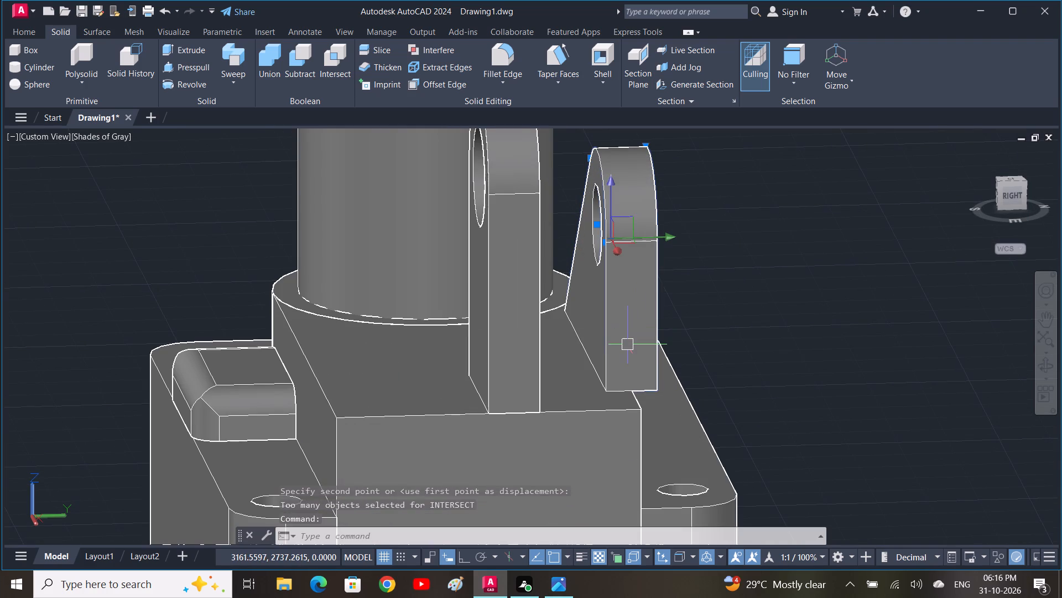
key("Escape")
left_click(628, 342)
key("m")
key("space")
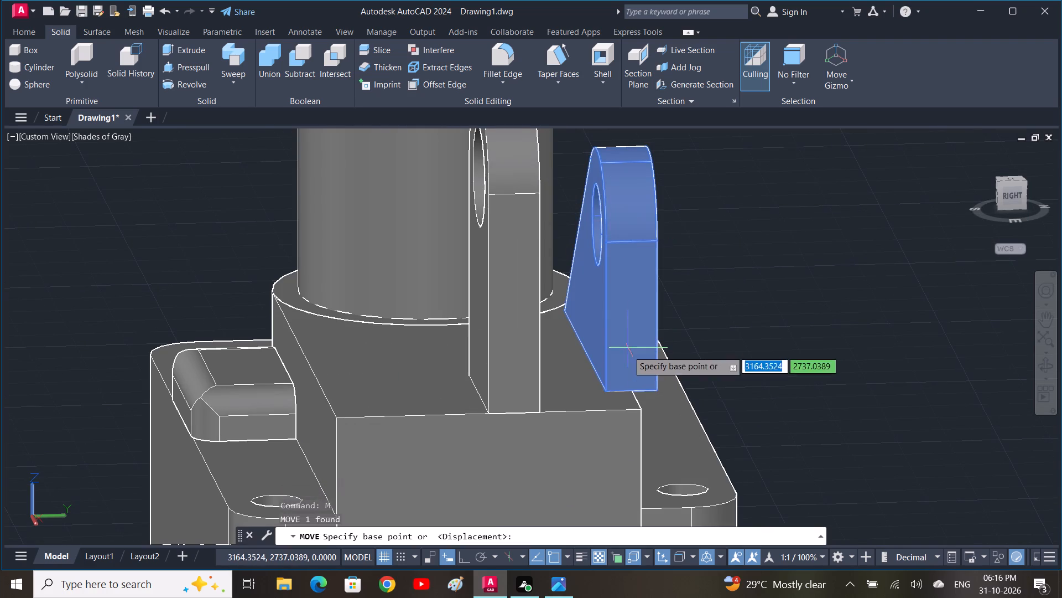
scroll(657, 390, "up", 3)
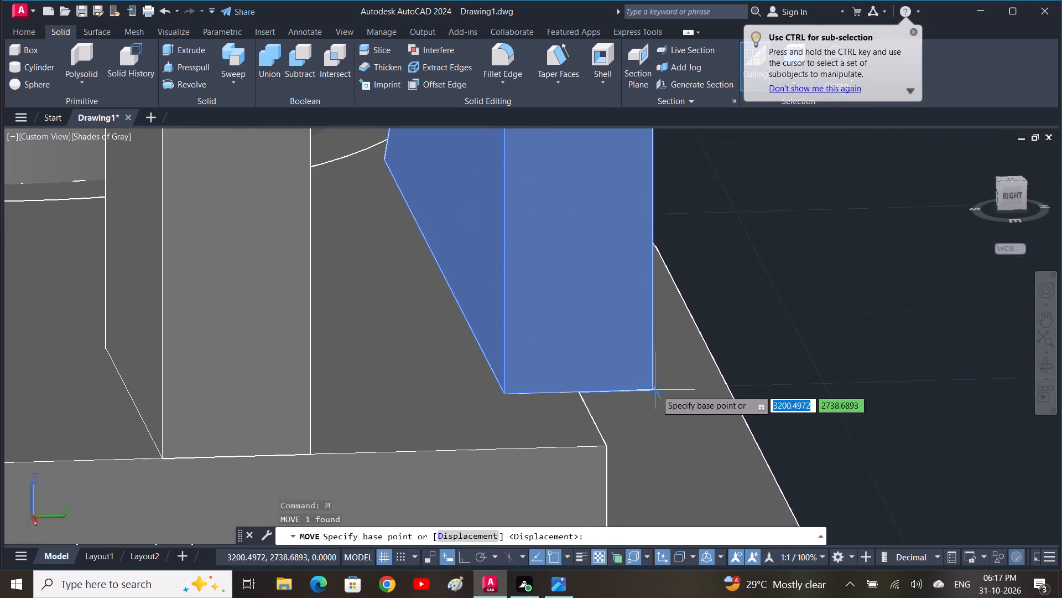
scroll(655, 388, "up", 3)
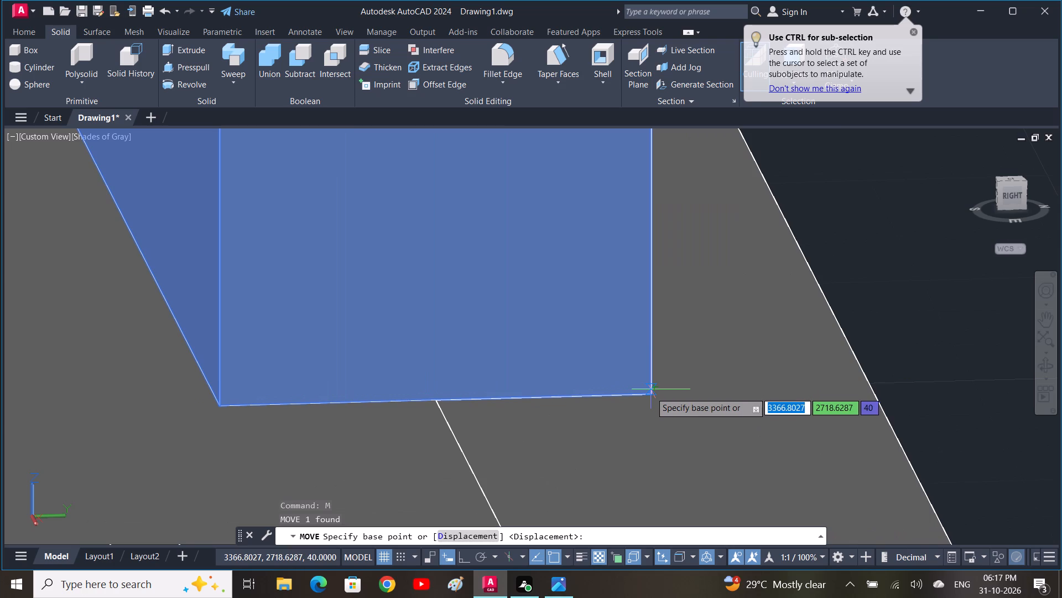
left_click(653, 396)
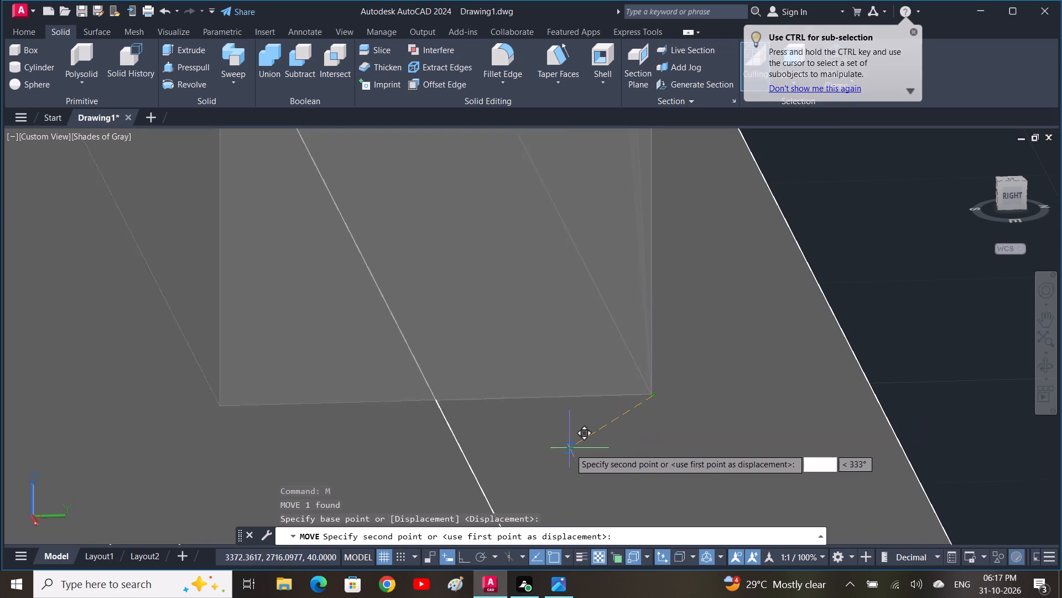
middle_click_drag(570, 448, 741, 297)
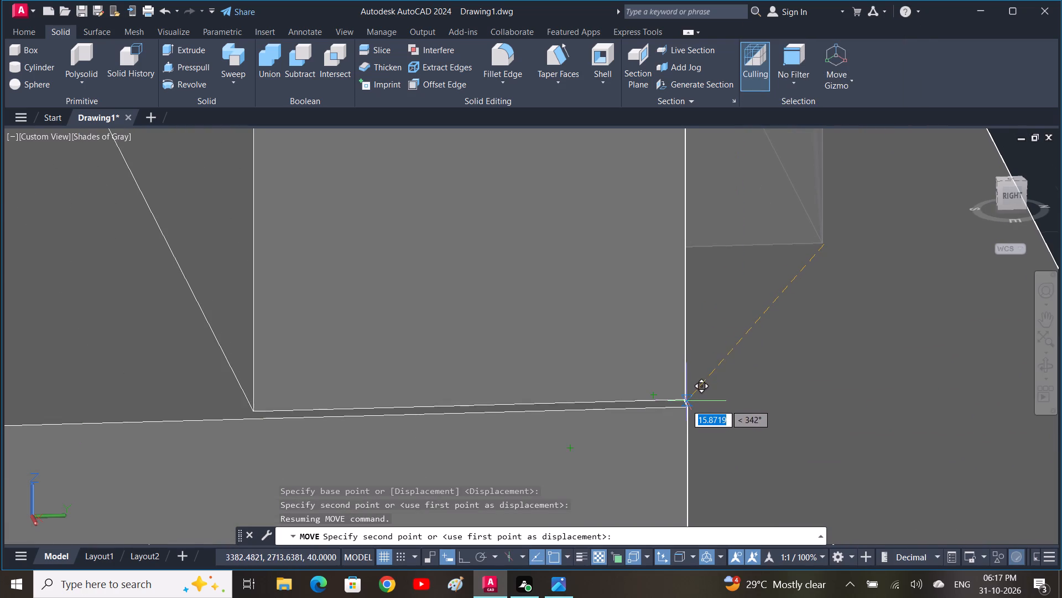
left_click(693, 408)
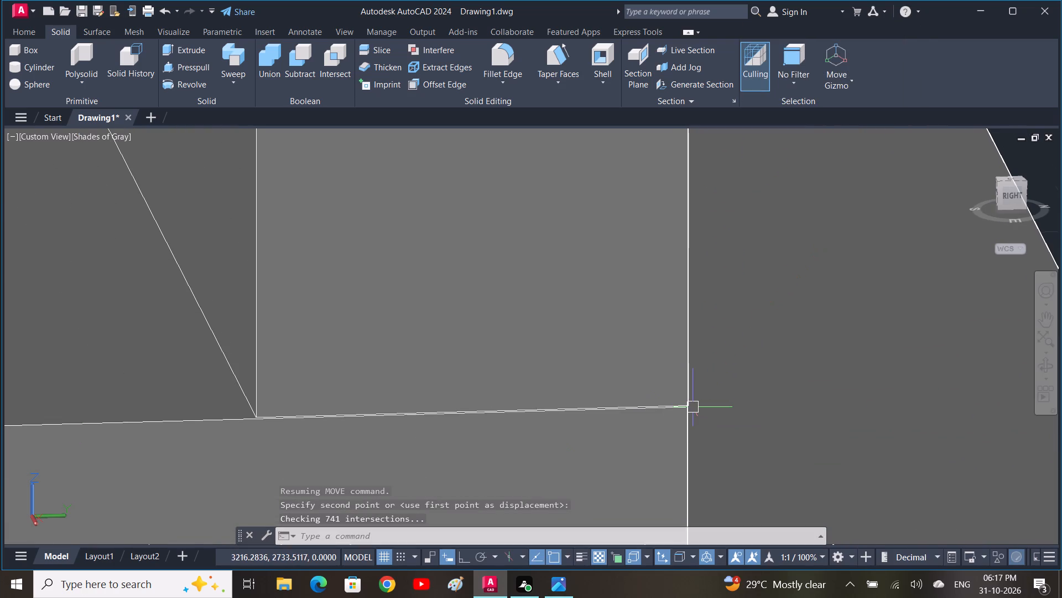
Inspect both lugs on the raised pad from the end, front and above, and switch to the 3D DAI reference image for comparison.
scroll(704, 403, "down", 5)
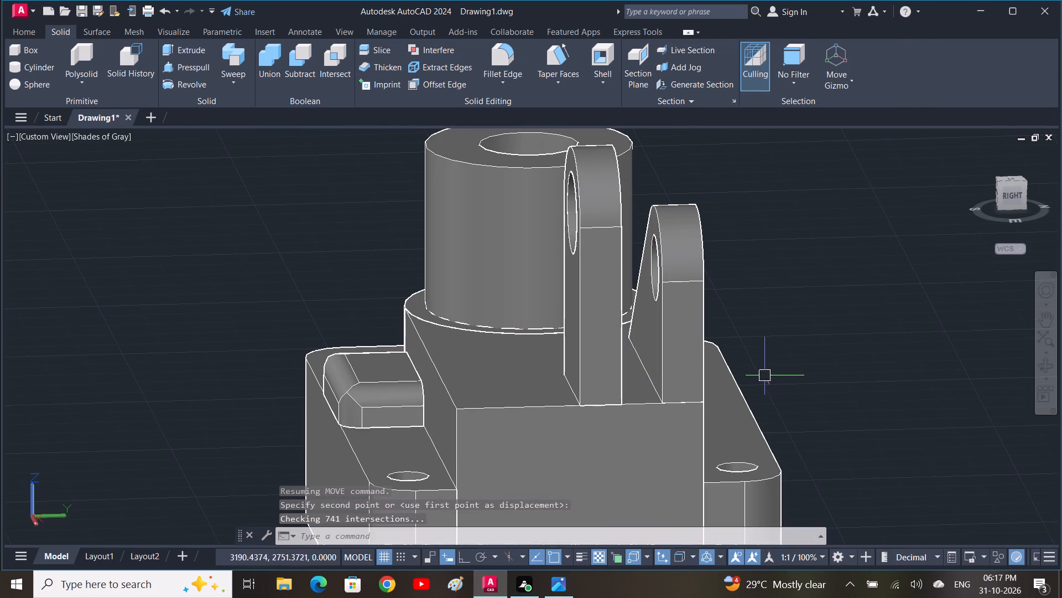
middle_click_drag(736, 390, 895, 385, "shift")
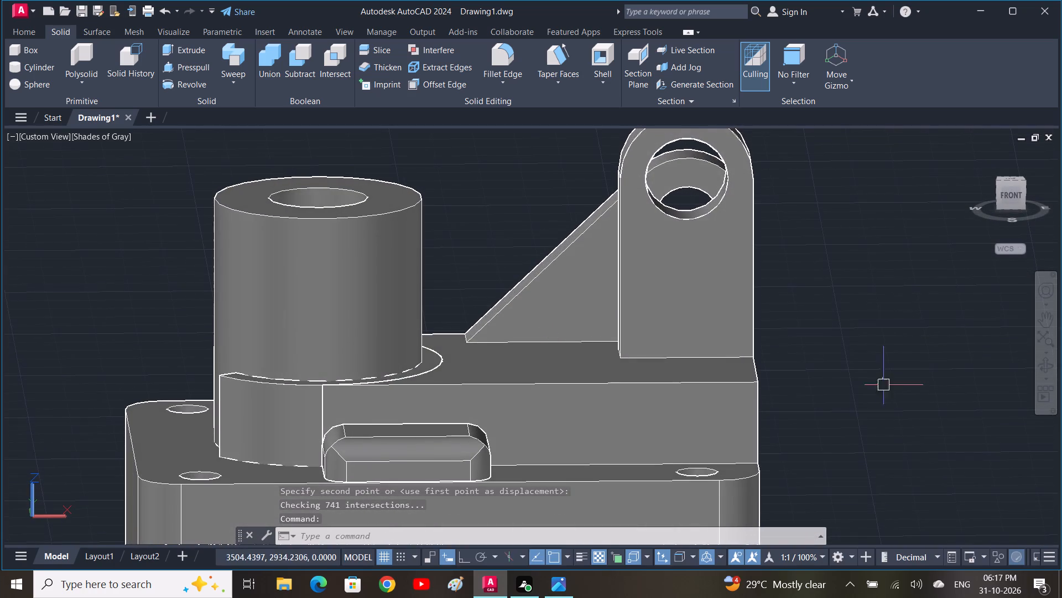
middle_click_drag(619, 300, 743, 305)
middle_click_drag(709, 307, 741, 348, "shift")
scroll(711, 310, "down", 1, "shift")
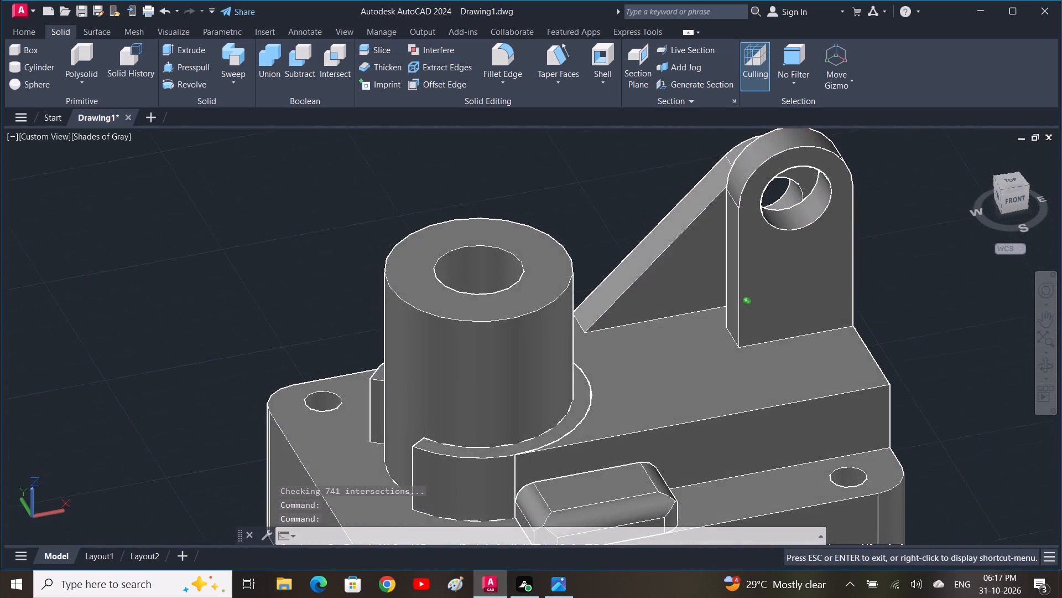
middle_click_drag(741, 348, 737, 324, "shift")
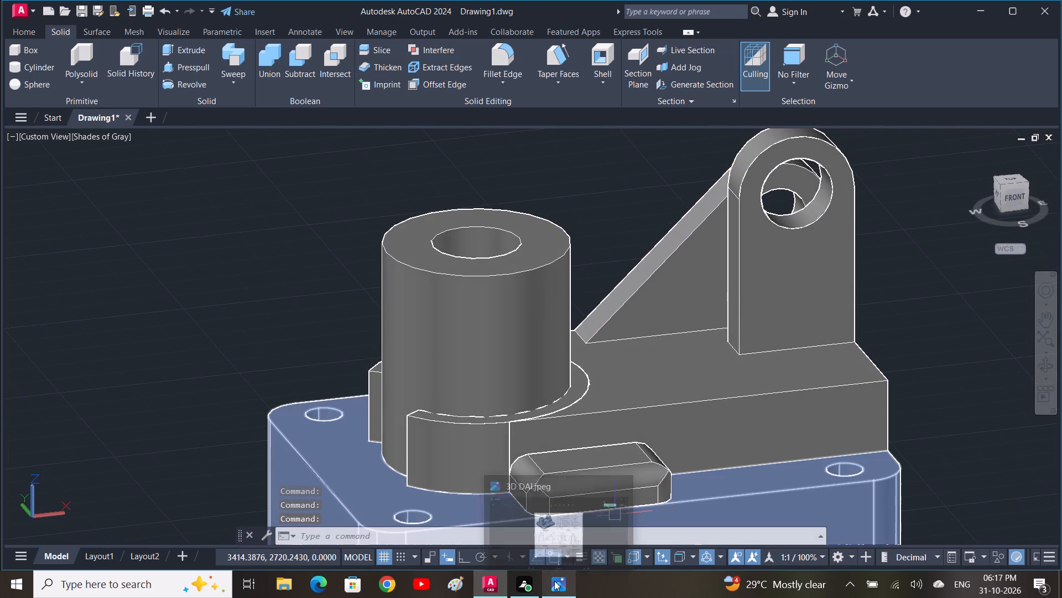
left_click(554, 580)
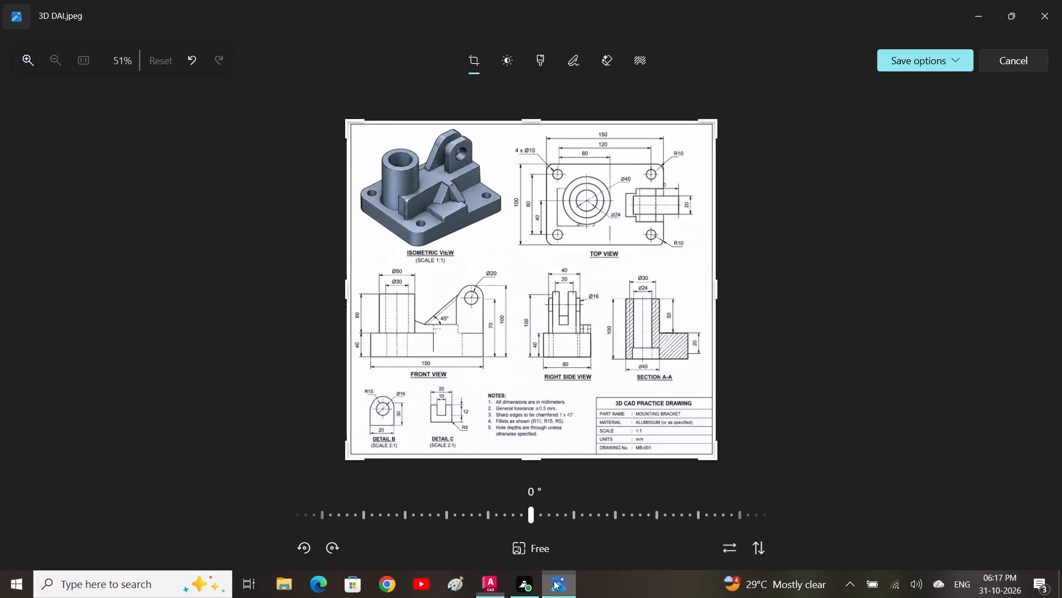
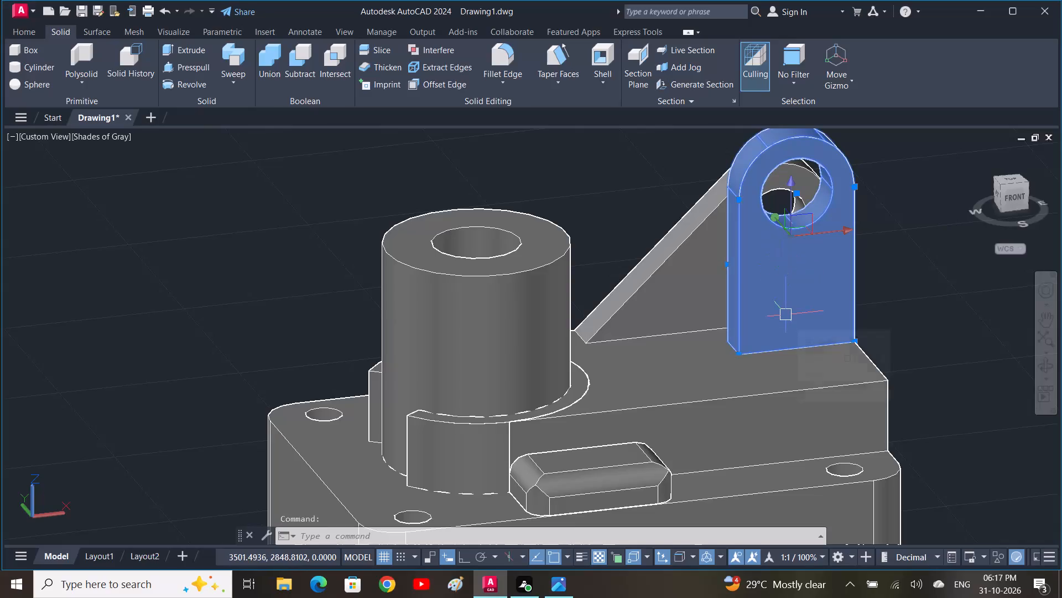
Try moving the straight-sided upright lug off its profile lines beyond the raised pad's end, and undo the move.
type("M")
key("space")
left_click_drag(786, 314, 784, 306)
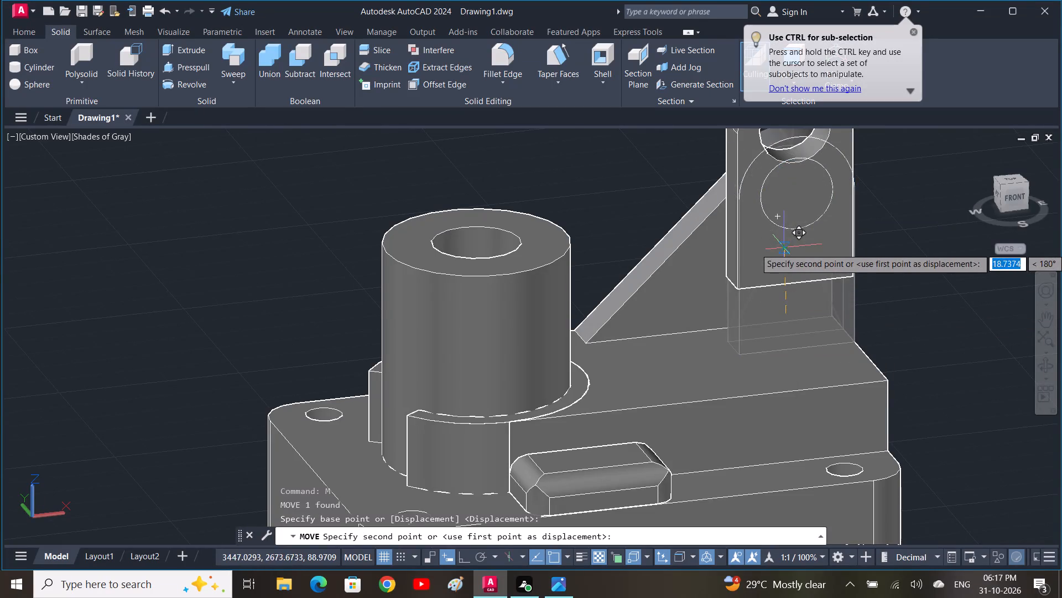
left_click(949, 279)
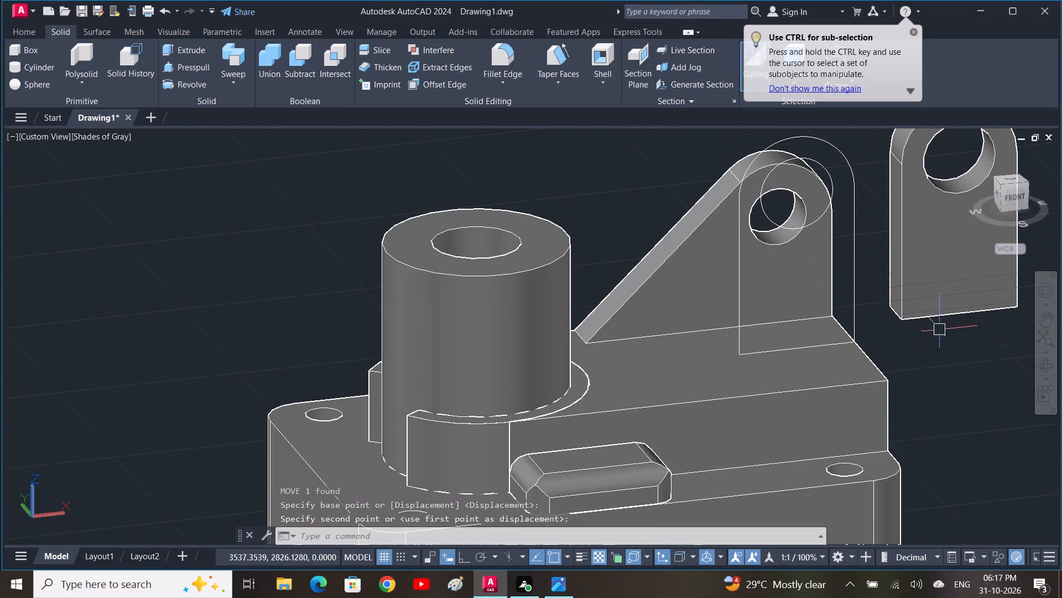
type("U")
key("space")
Move the straight-sided upright lug clear of the raised pad's end, exposing the profile curves behind it.
left_click(852, 277)
left_click_drag(828, 281, 839, 280)
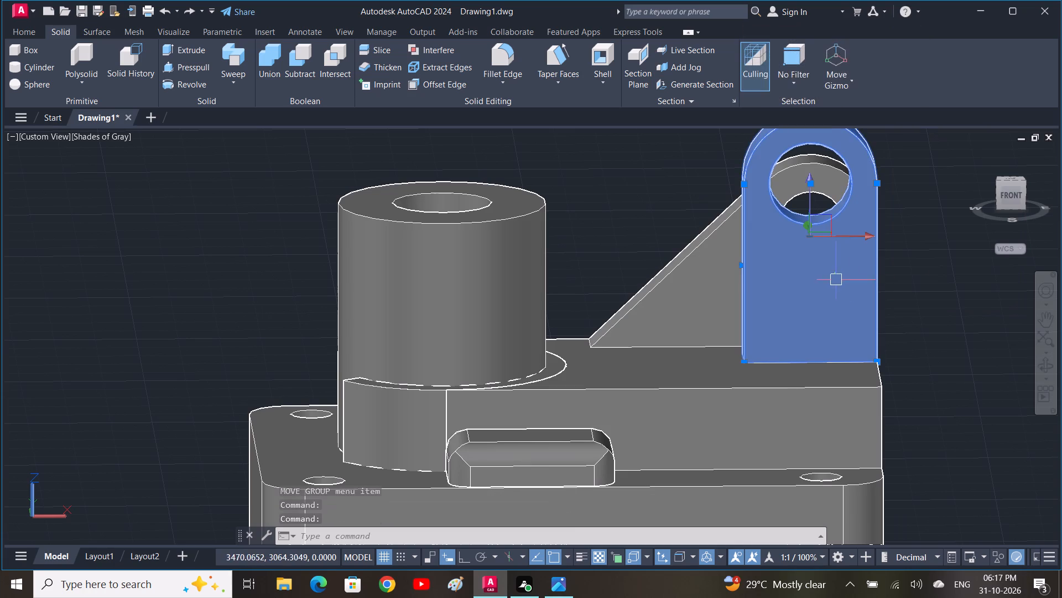
left_click_drag(839, 280, 981, 302)
key("Escape")
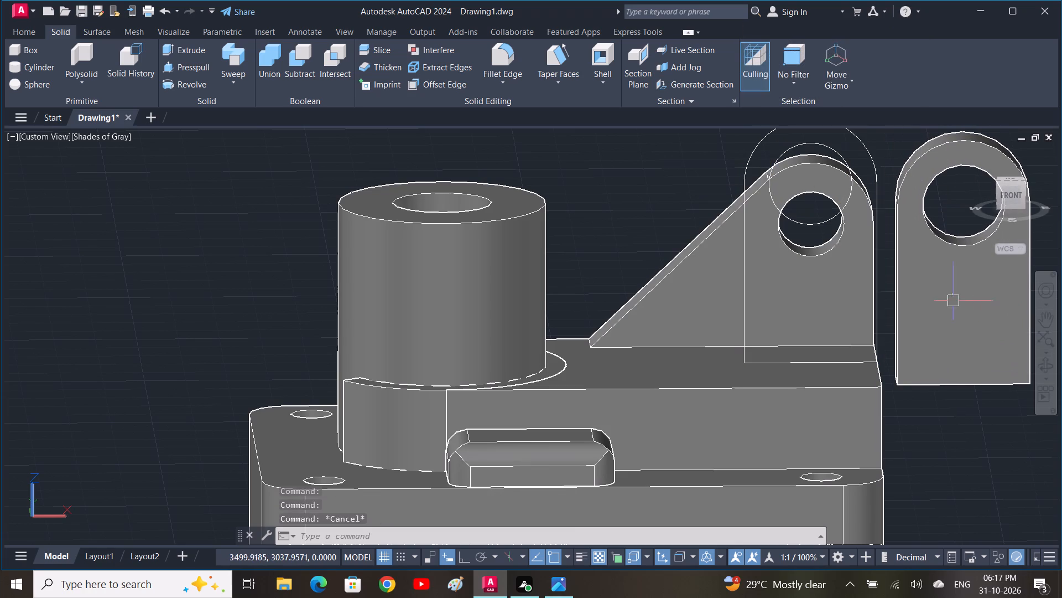
Delete the leftover lug profile at the raised pad's end: the straight lines, rounded arc and hole circle.
left_click(876, 286)
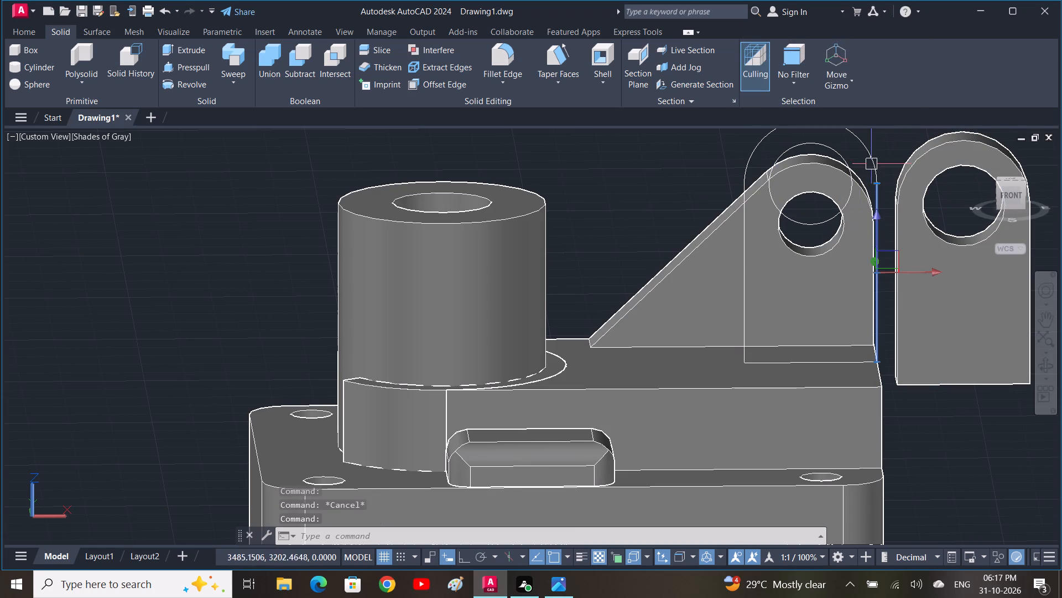
left_click(873, 163)
left_click(848, 172)
key("Delete")
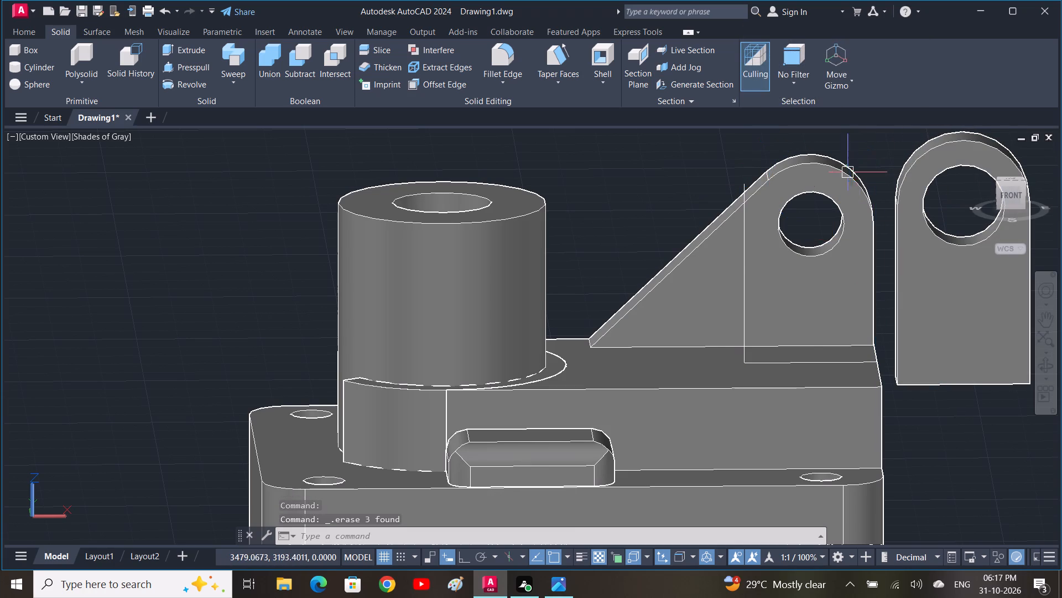
left_click(745, 287)
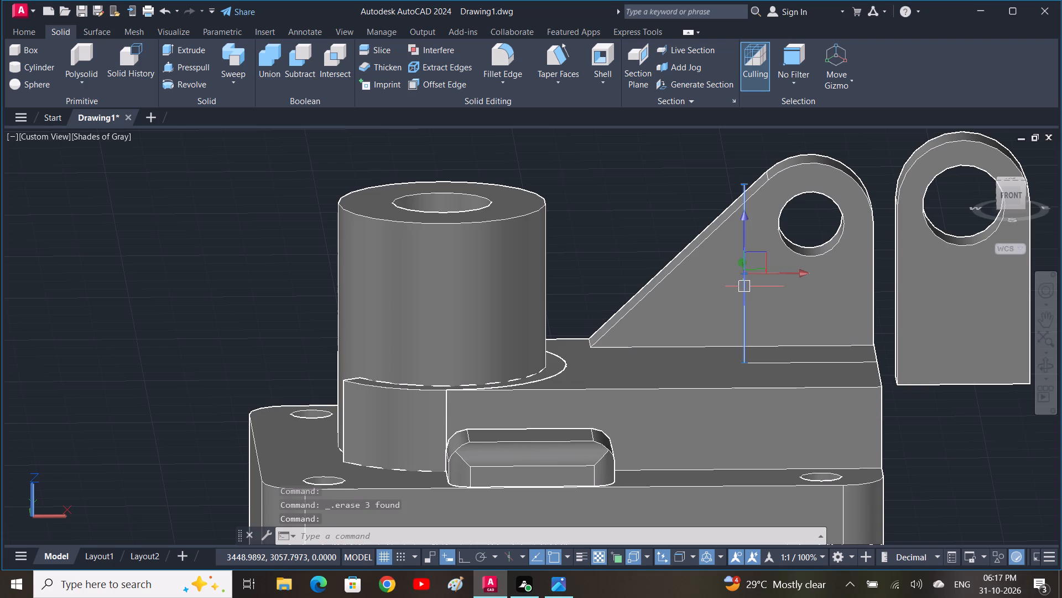
key("Delete")
left_click(787, 358)
key("Delete")
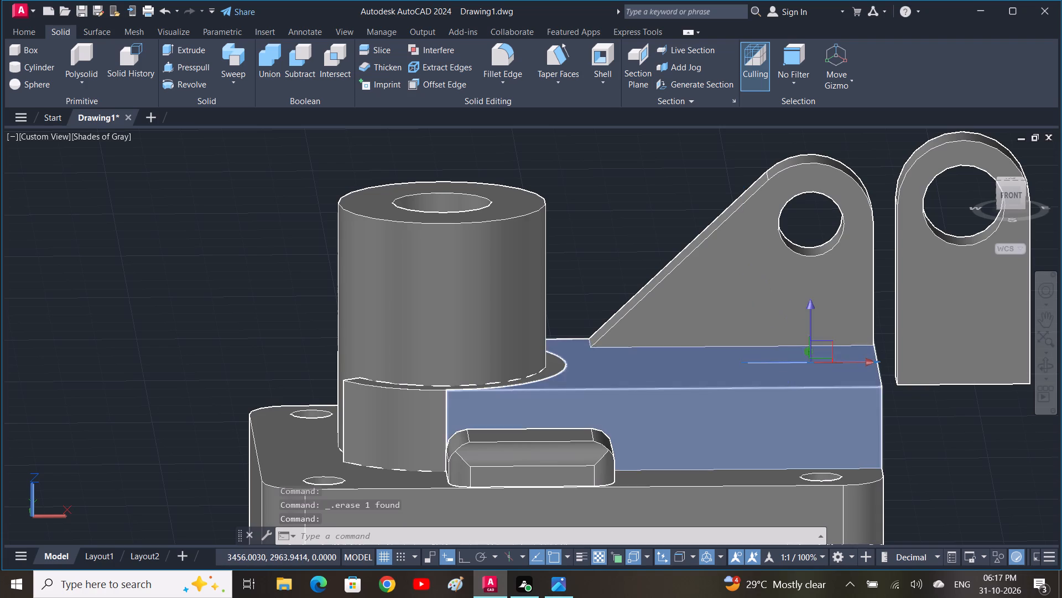
Presspull the moved-aside upright lug's bottom face 10 upward, shortening the lug.
middle_click_drag(899, 414, 899, 383, "shift")
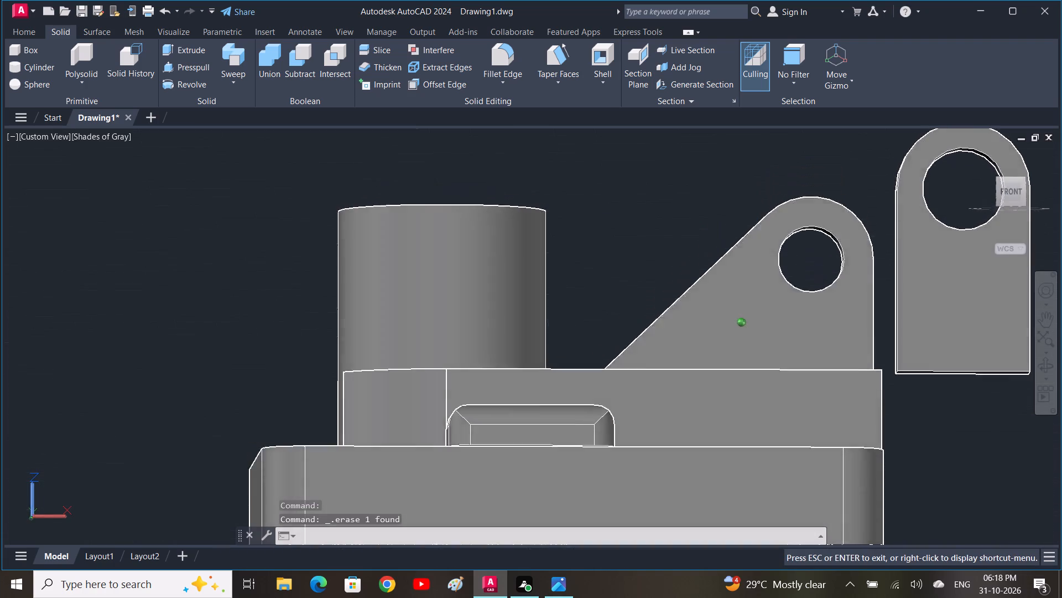
middle_click_drag(899, 383, 898, 331, "shift")
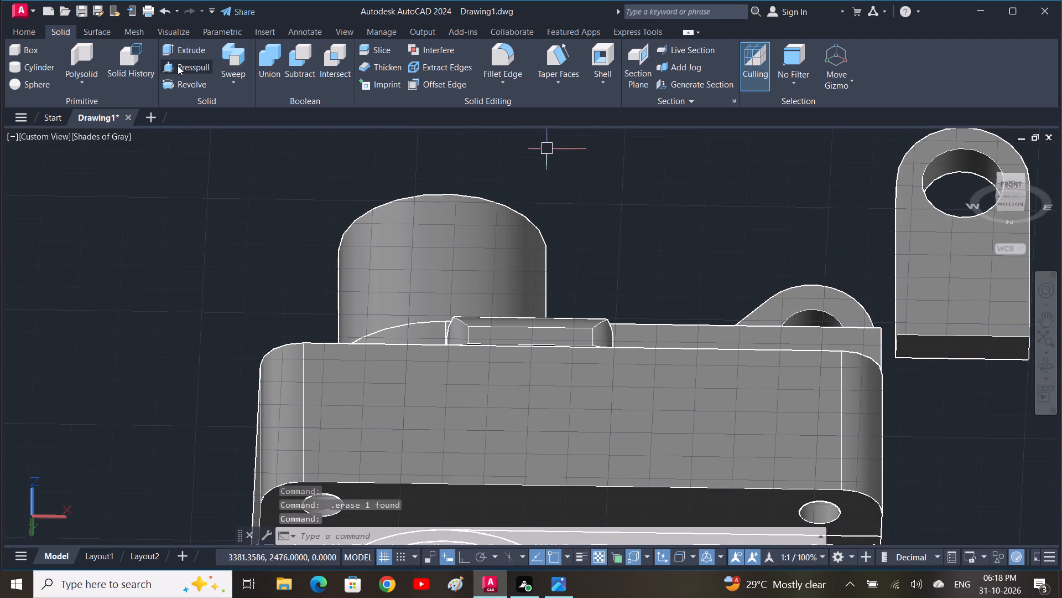
left_click(178, 65)
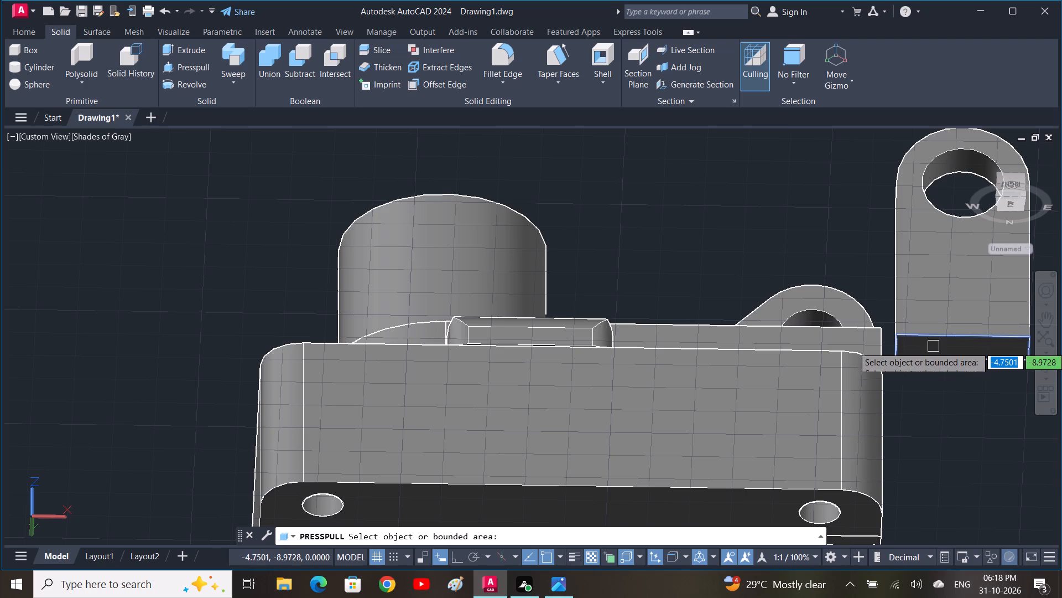
left_click(934, 347)
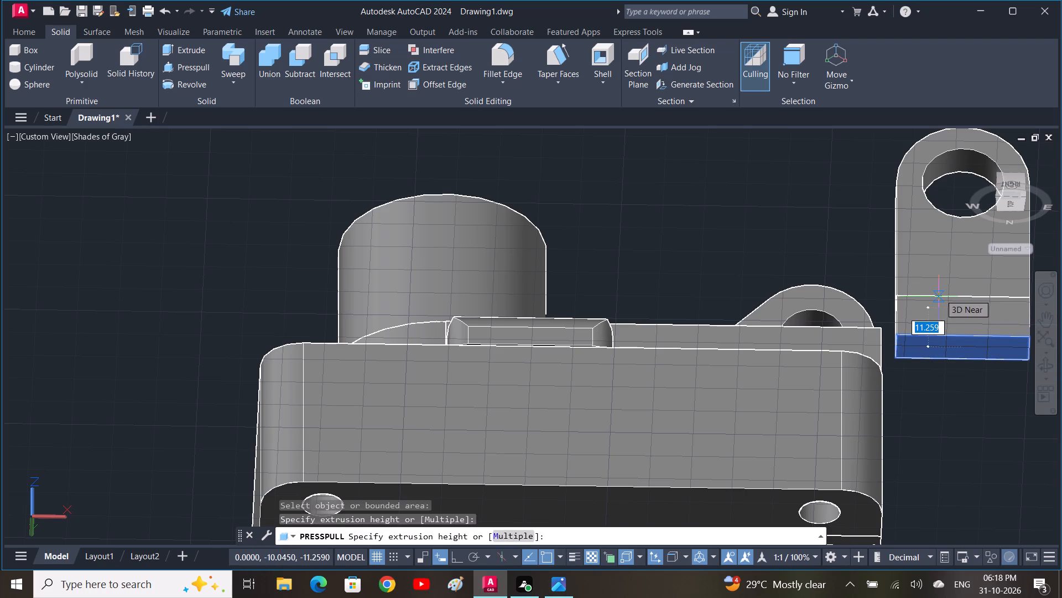
key("1")
type("0")
key("space")
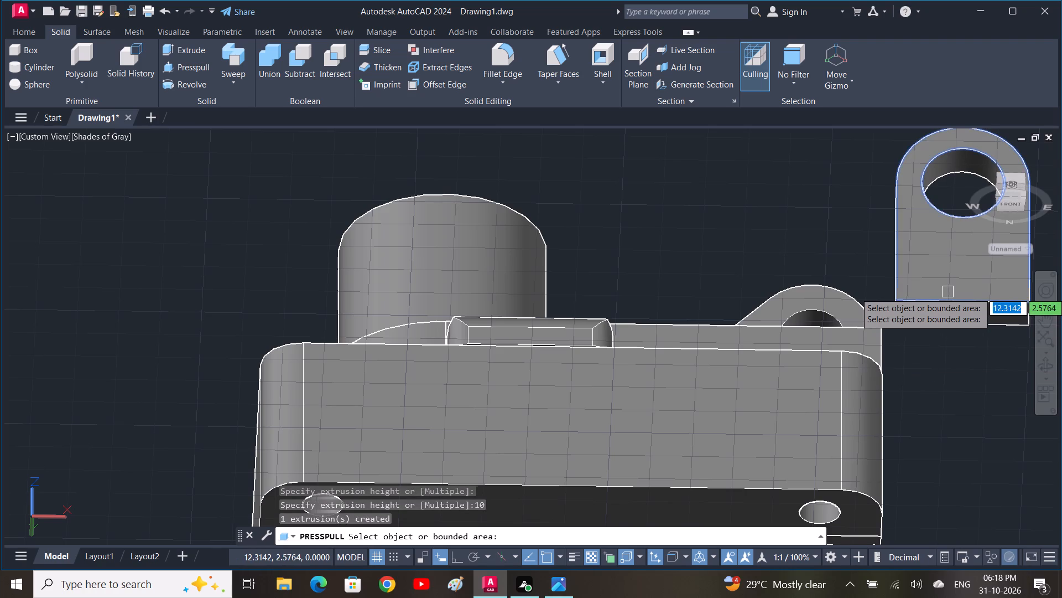
key("Escape")
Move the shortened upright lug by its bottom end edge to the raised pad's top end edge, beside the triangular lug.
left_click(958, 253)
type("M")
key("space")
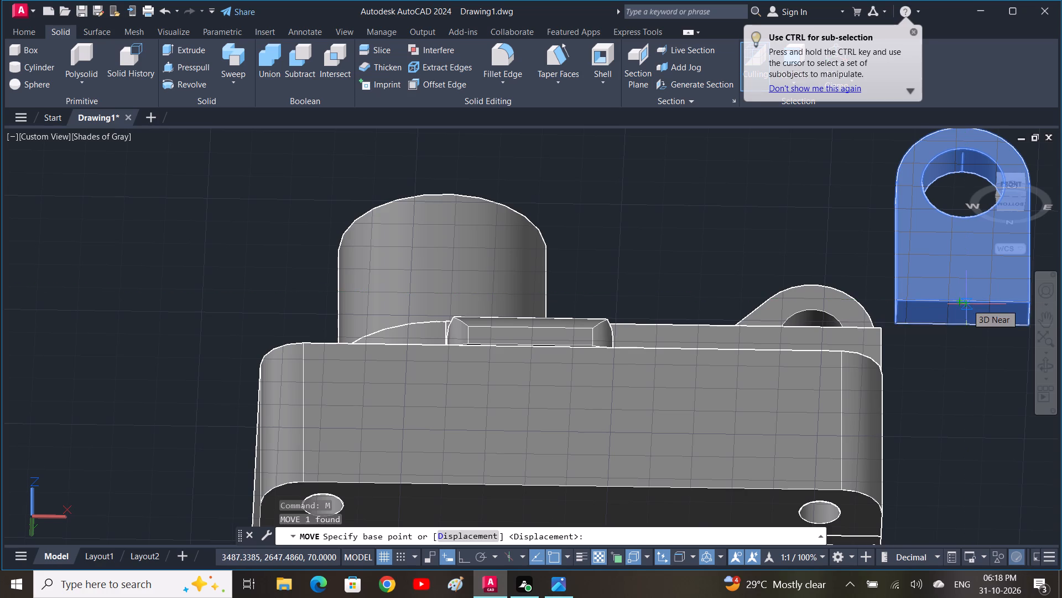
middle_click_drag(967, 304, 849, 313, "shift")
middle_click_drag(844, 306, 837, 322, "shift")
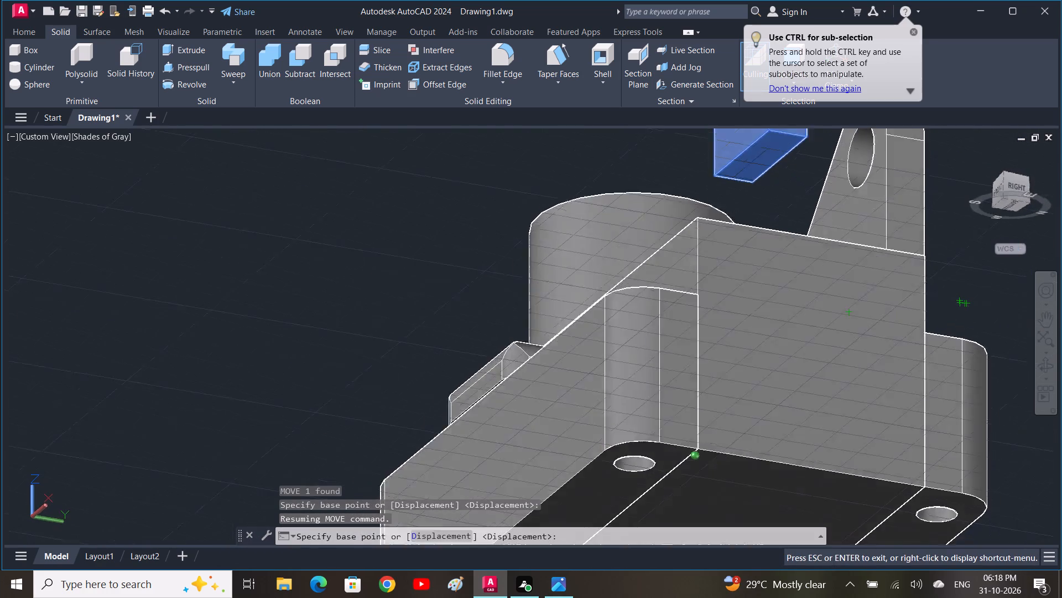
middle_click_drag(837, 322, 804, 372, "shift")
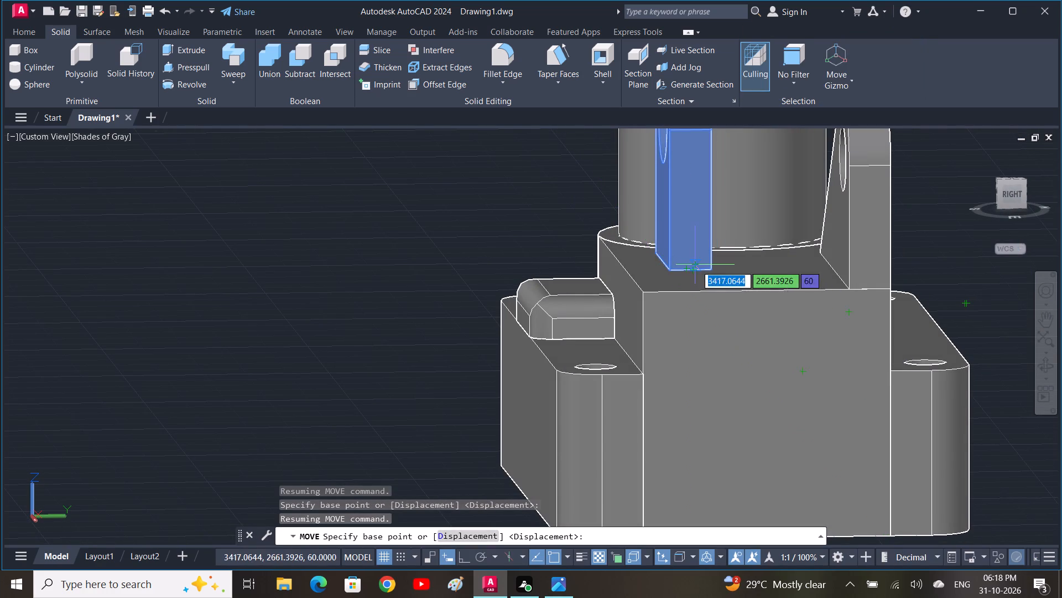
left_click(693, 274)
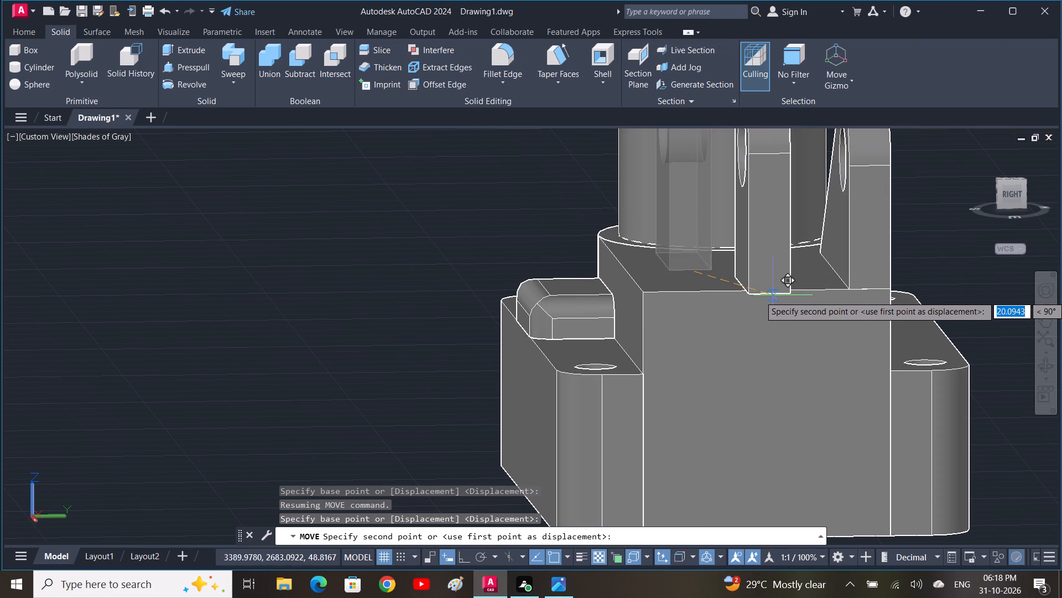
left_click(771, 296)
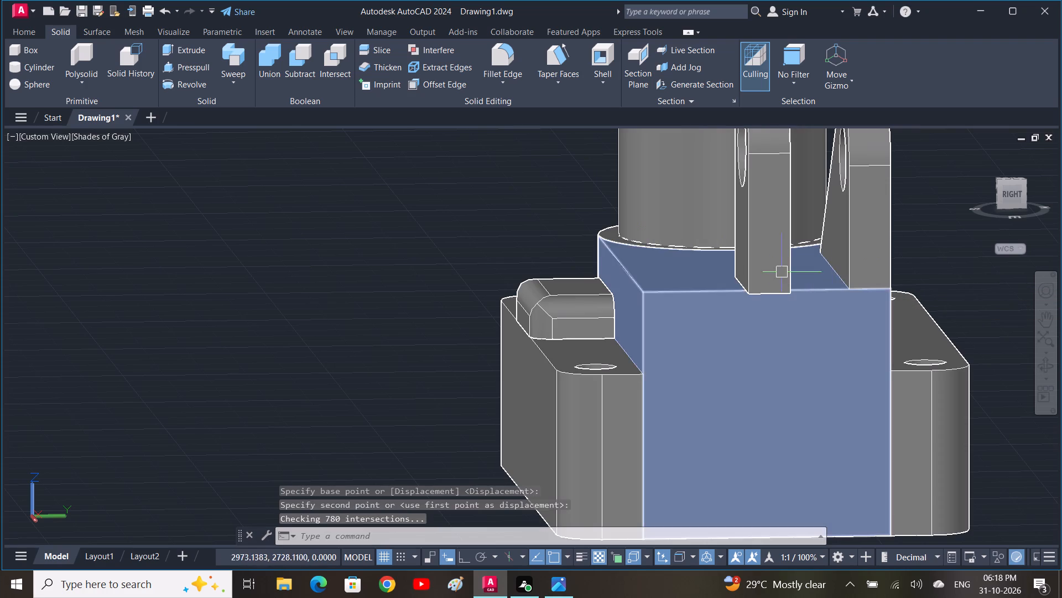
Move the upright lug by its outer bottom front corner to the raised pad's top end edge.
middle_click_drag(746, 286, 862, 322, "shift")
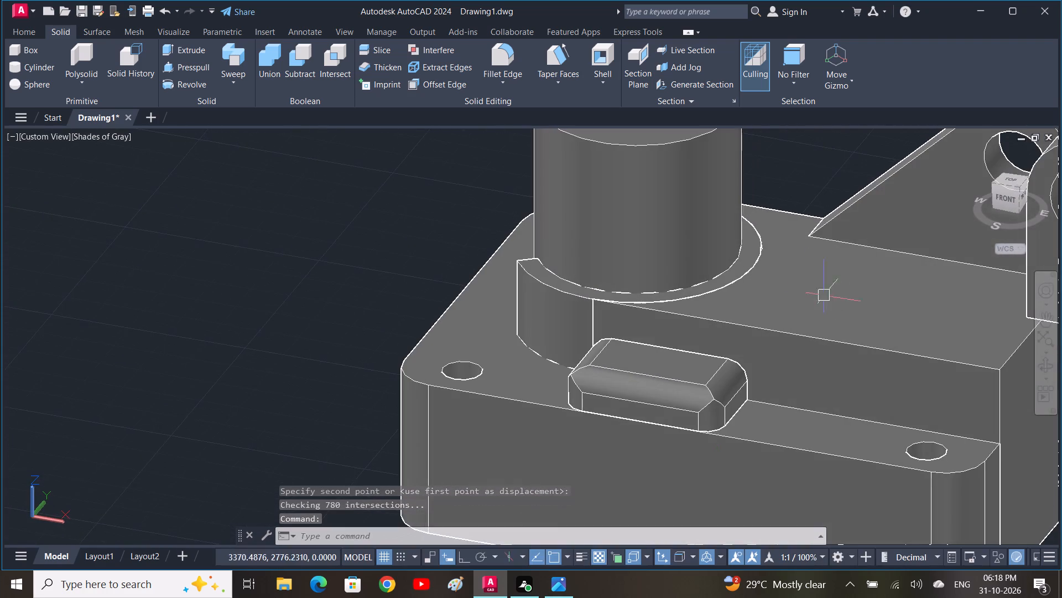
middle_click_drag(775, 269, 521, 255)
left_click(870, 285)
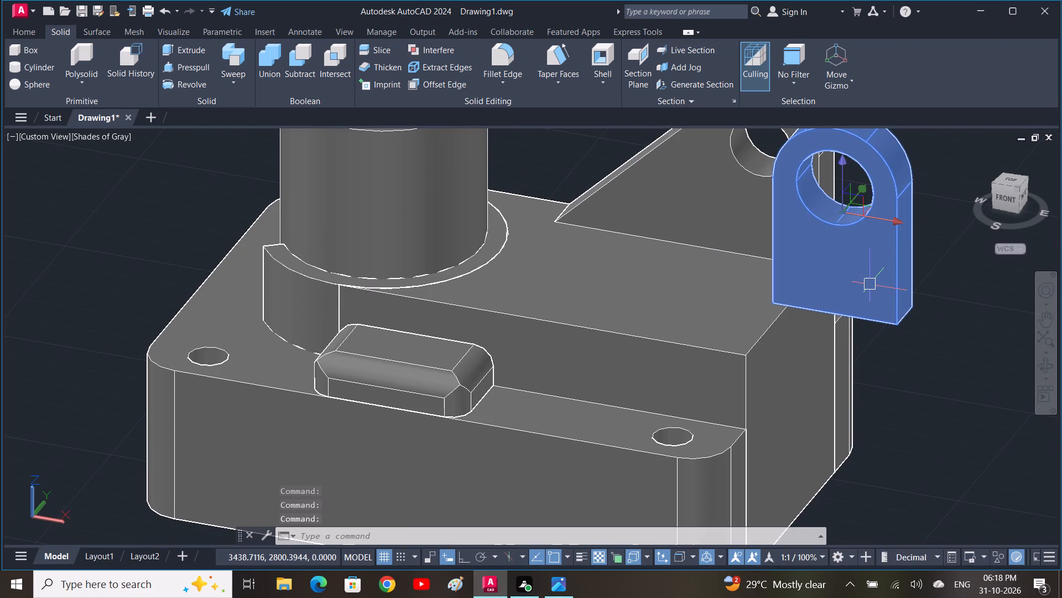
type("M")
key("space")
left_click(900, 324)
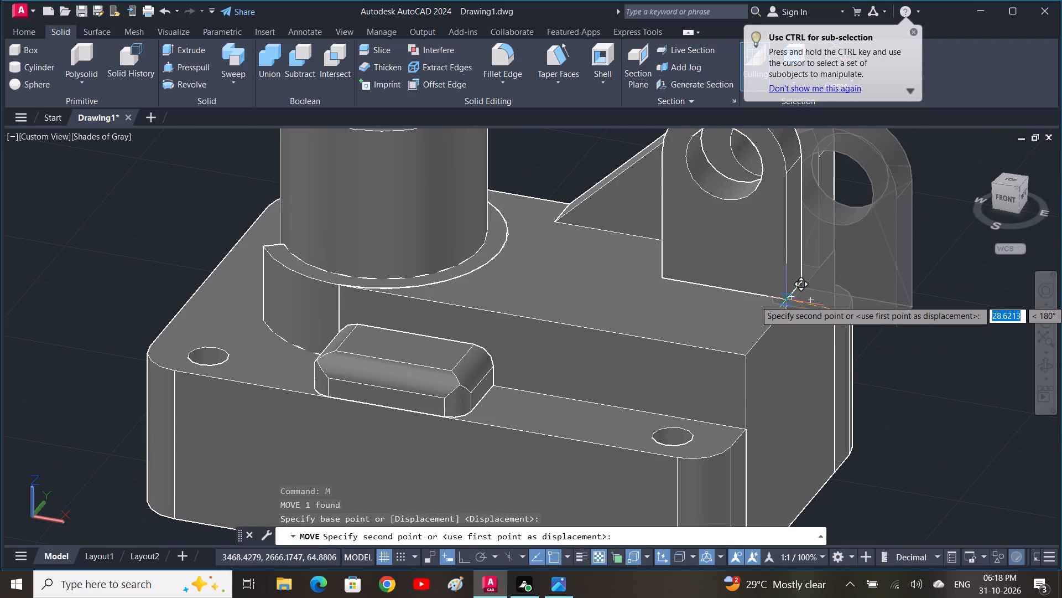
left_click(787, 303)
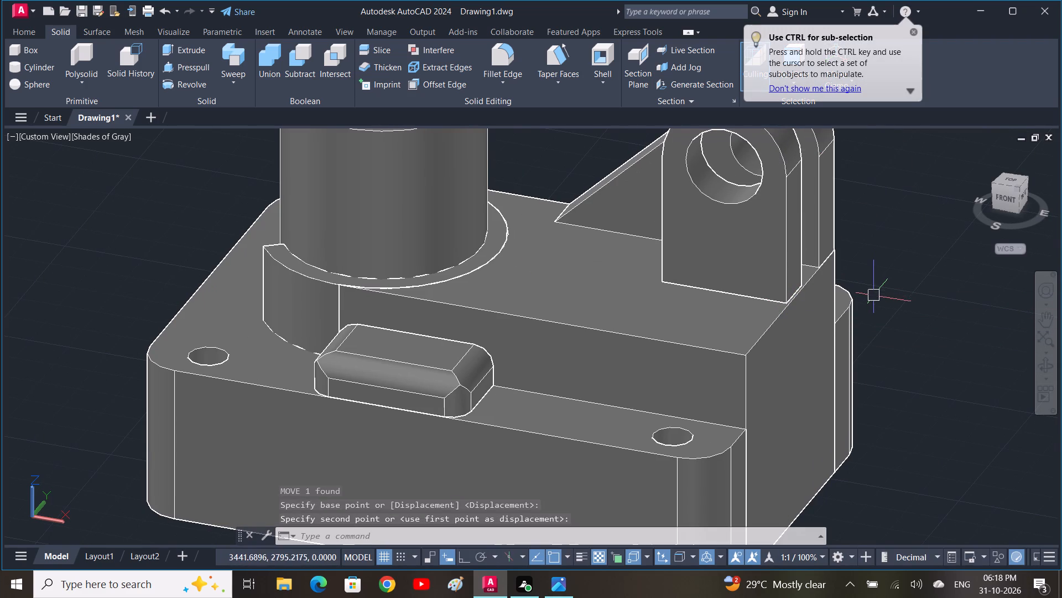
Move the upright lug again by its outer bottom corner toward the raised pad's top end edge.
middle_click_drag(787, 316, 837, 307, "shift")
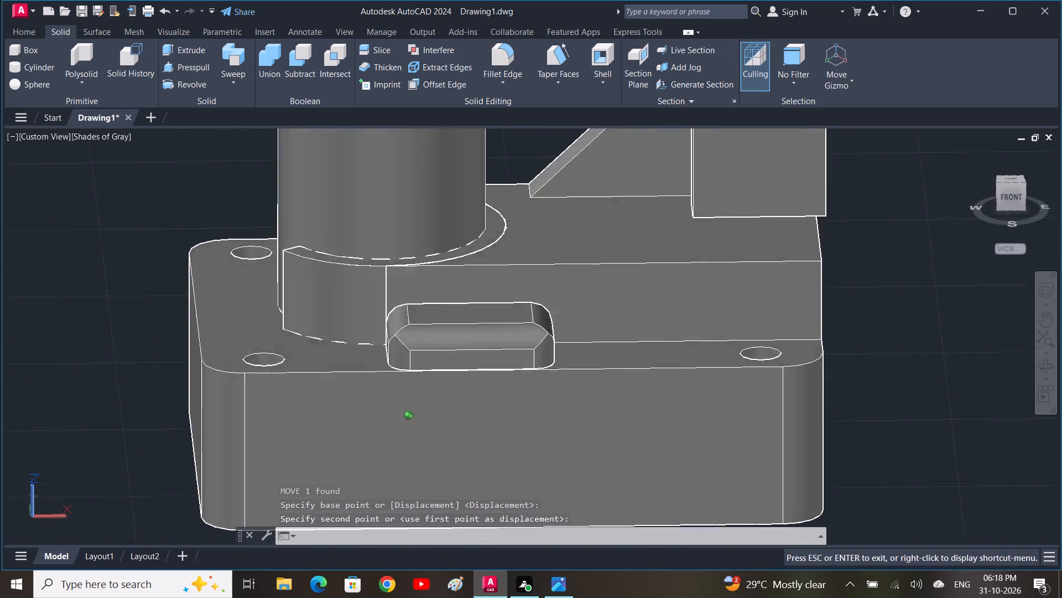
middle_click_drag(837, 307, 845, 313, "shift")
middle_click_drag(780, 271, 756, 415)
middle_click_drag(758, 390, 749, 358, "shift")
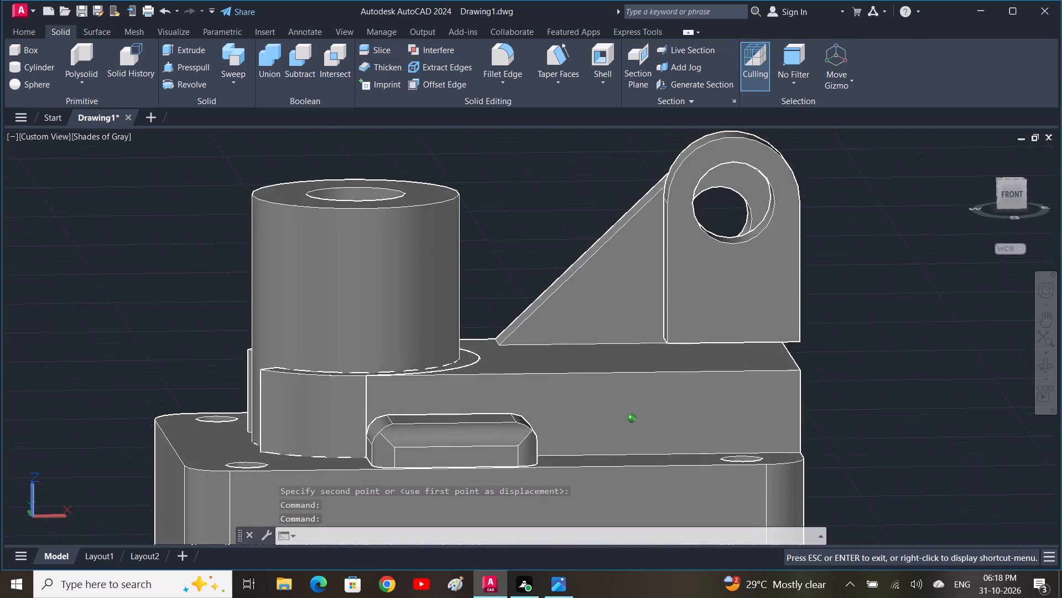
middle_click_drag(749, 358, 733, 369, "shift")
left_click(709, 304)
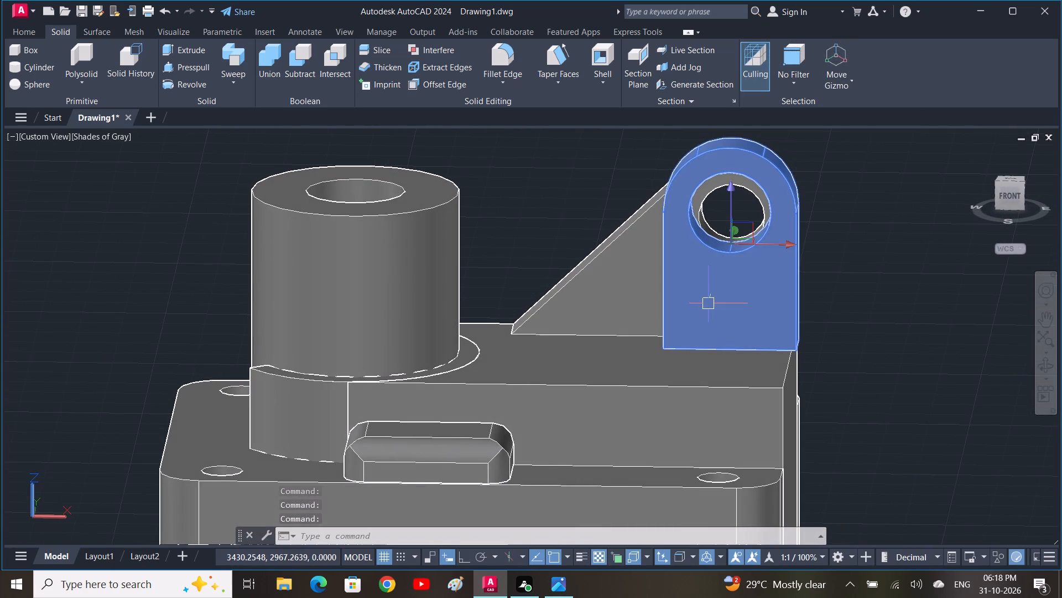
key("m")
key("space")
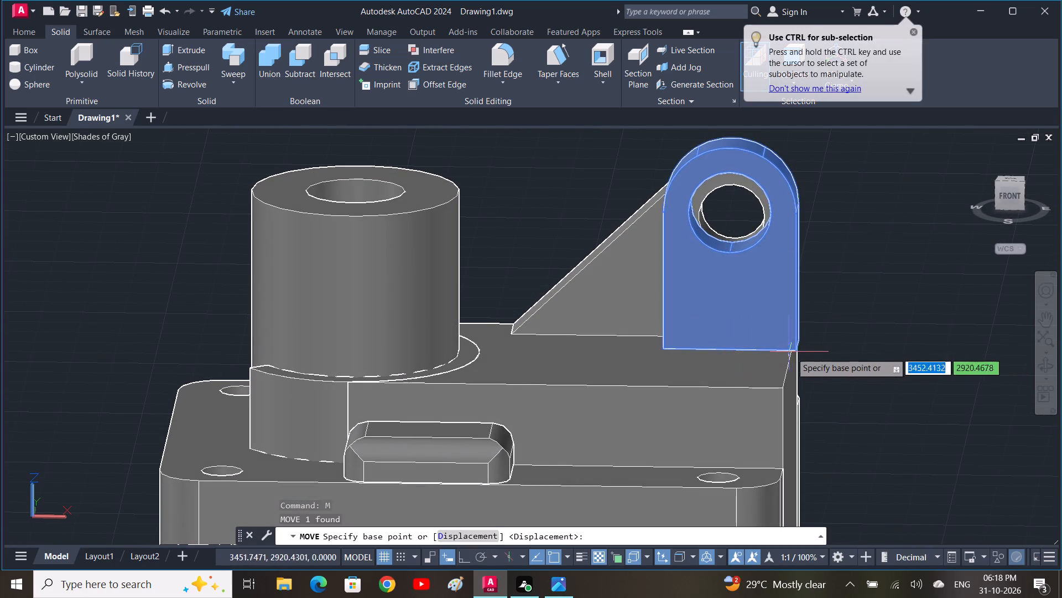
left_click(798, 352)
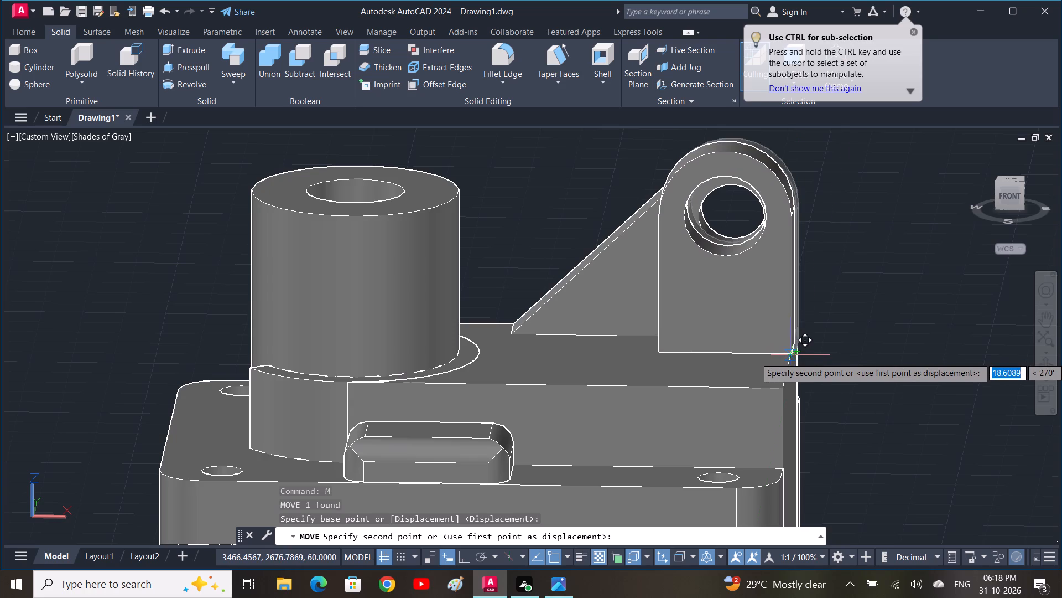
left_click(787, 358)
Move the upright lug by its outer bottom front corner exactly onto the raised pad's top end edge, flush with the end face.
middle_click_drag(759, 358, 774, 350, "shift")
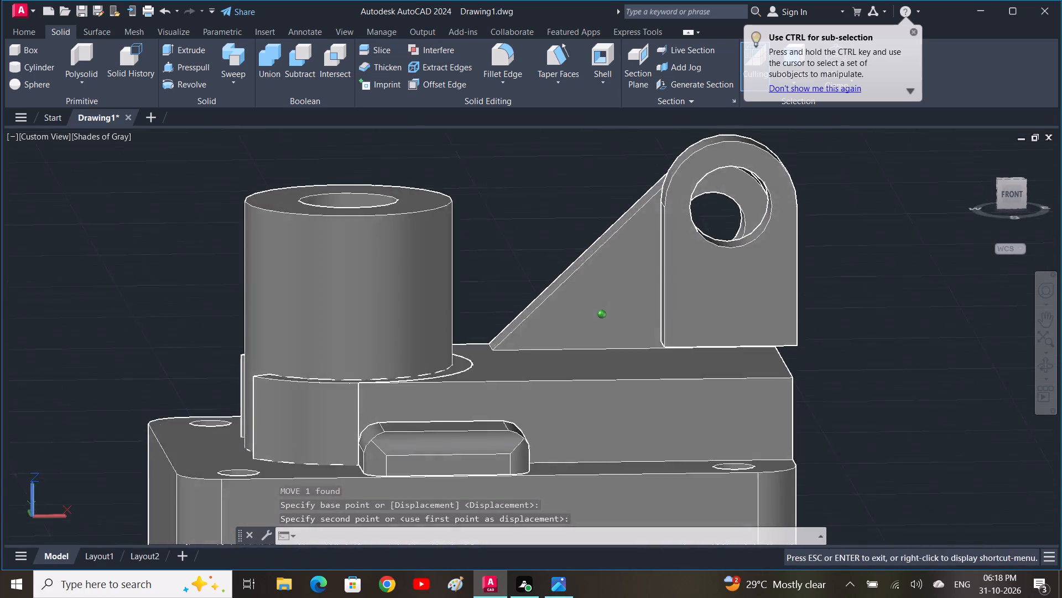
middle_click_drag(774, 350, 766, 364, "shift")
left_click(754, 324)
type("M")
key("space")
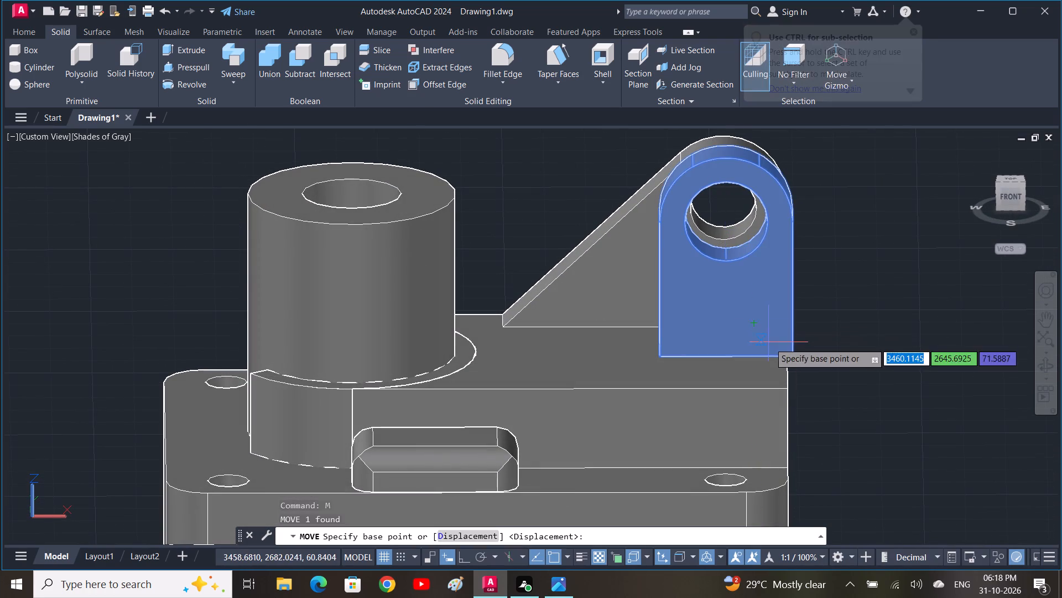
scroll(789, 355, "up", 3)
middle_click_drag(782, 372, 763, 328)
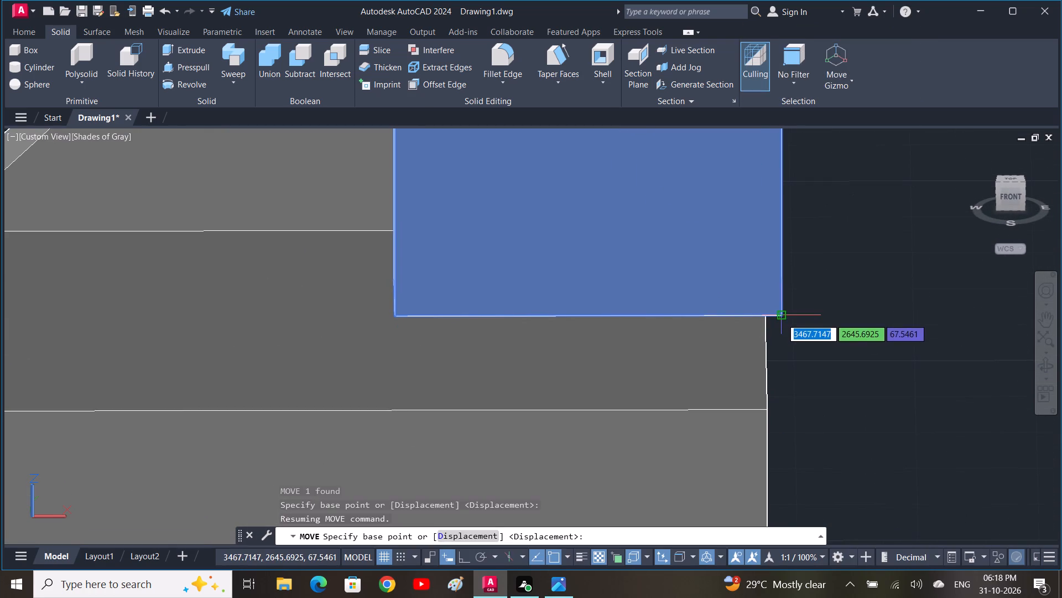
left_click(784, 317)
left_click(768, 324)
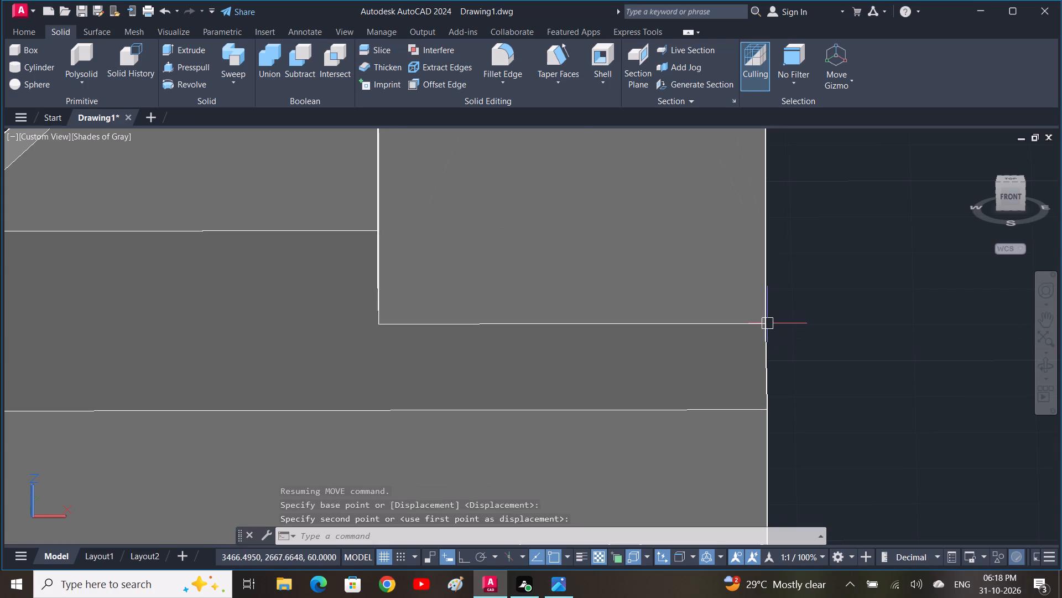
Inspect both lugs' placement on the raised pad from the front, back and end.
scroll(781, 313, "down", 3)
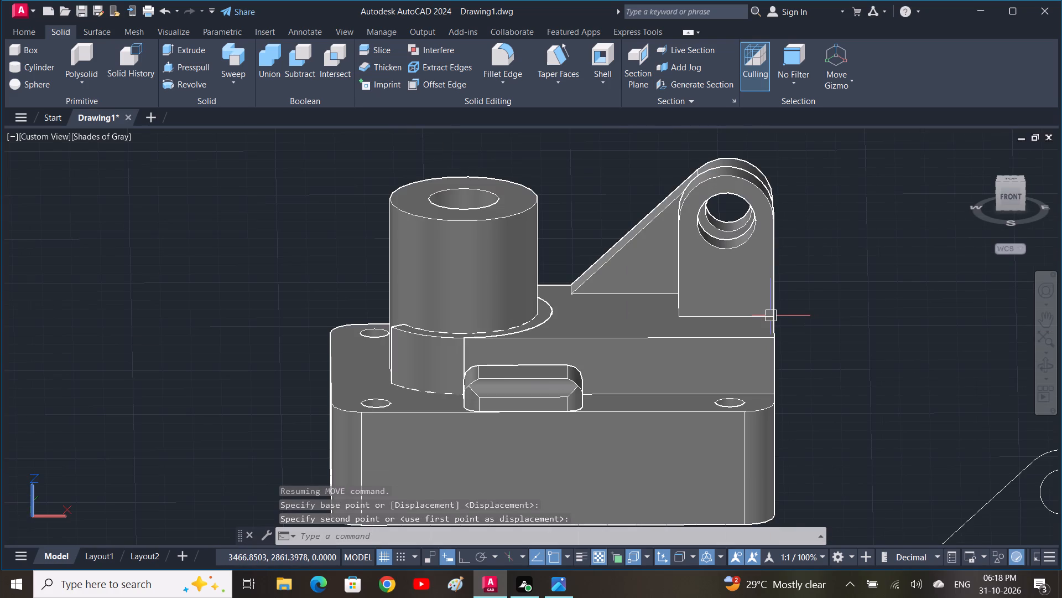
middle_click_drag(771, 316, 768, 300, "shift")
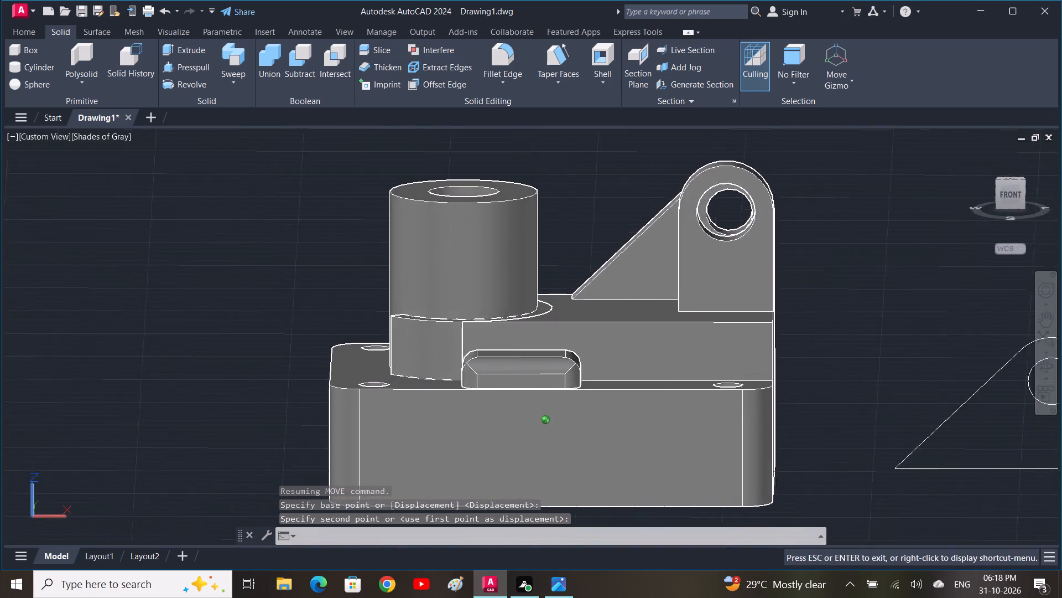
middle_click_drag(768, 300, 418, 312, "shift")
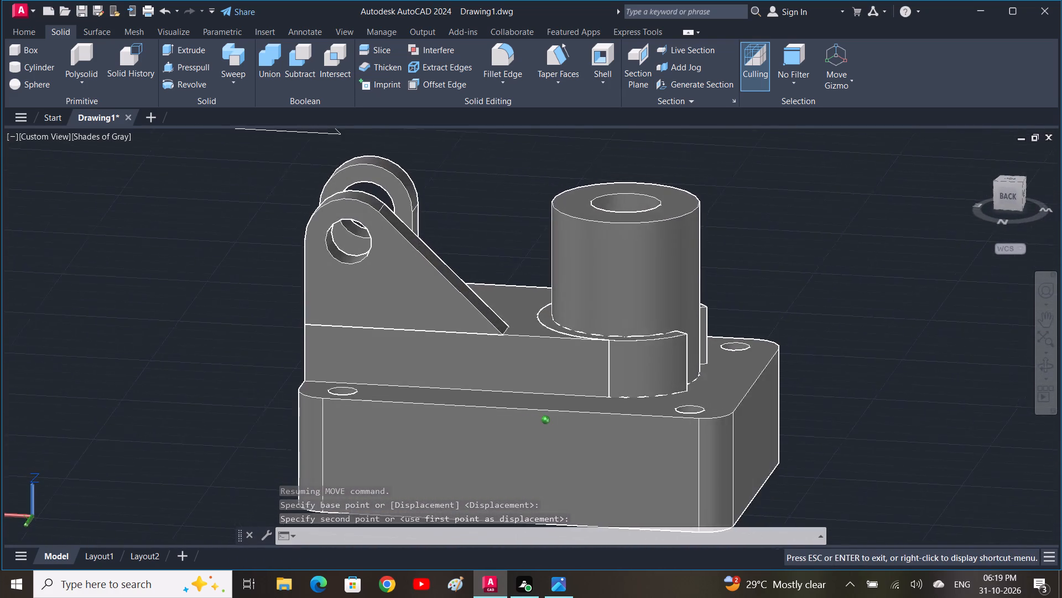
middle_click_drag(418, 312, 623, 326, "shift")
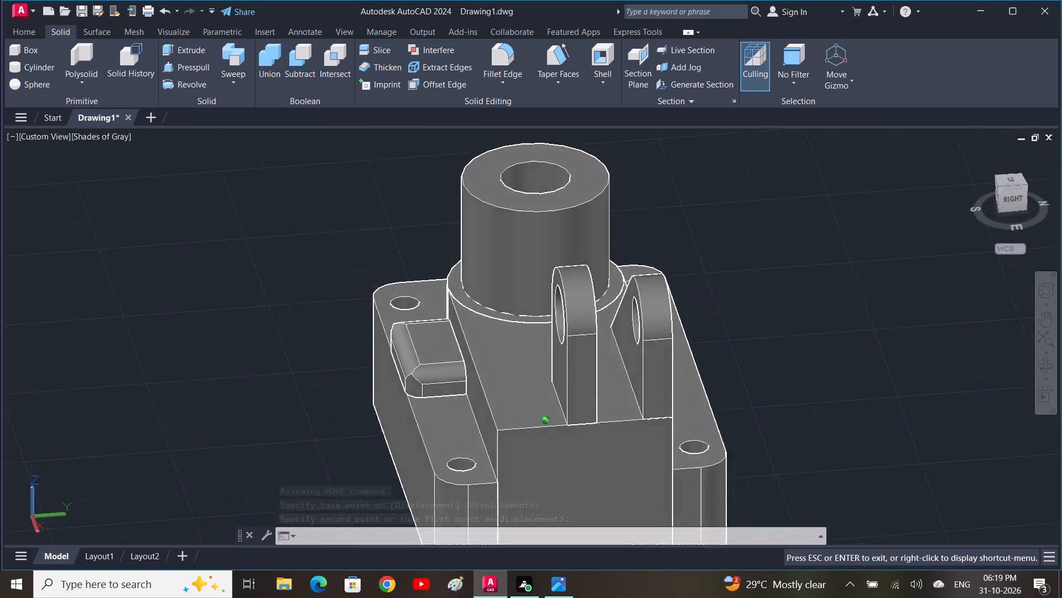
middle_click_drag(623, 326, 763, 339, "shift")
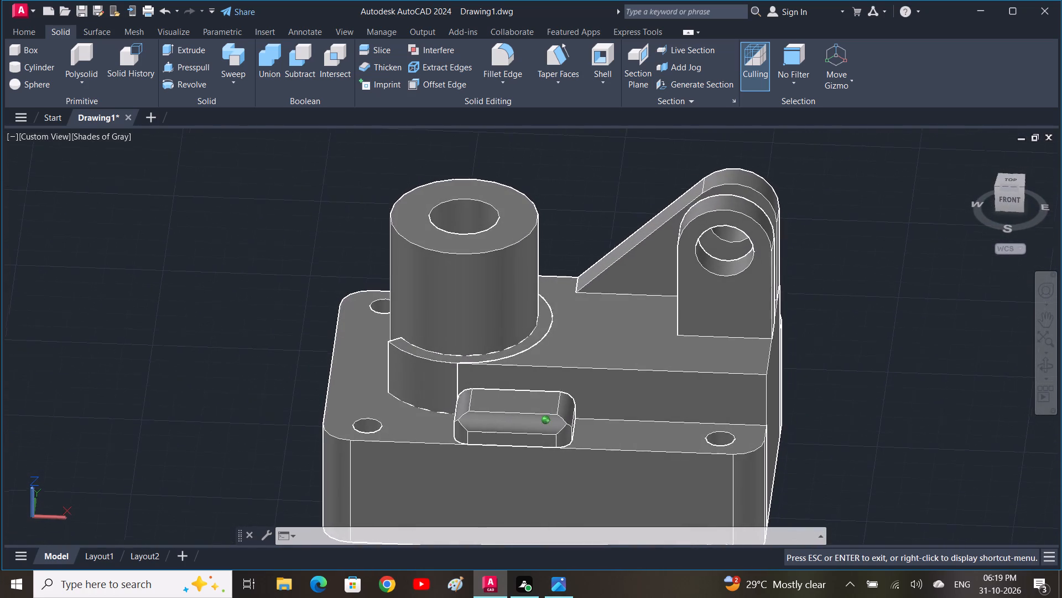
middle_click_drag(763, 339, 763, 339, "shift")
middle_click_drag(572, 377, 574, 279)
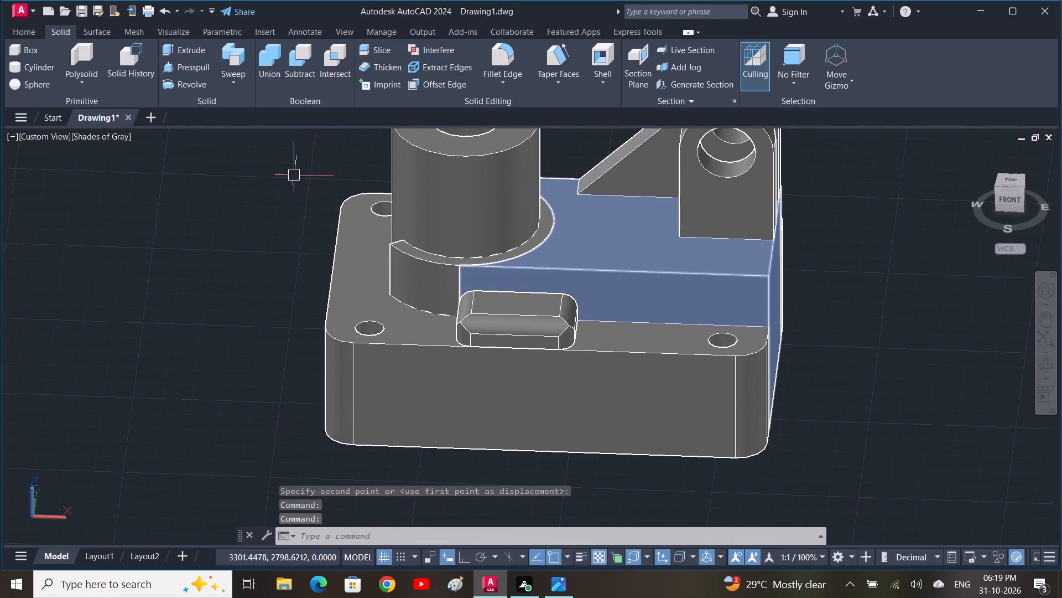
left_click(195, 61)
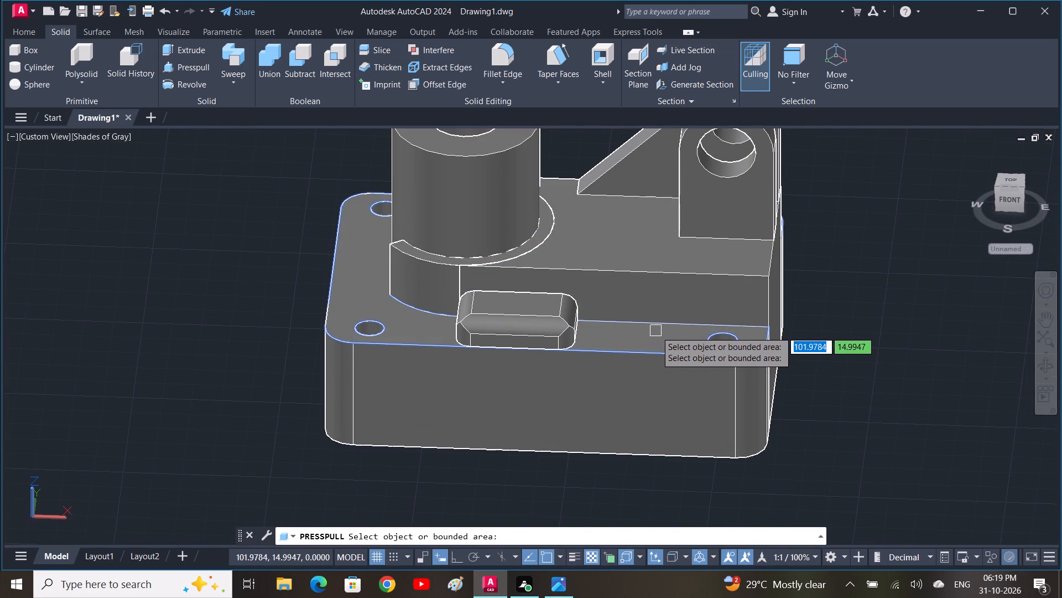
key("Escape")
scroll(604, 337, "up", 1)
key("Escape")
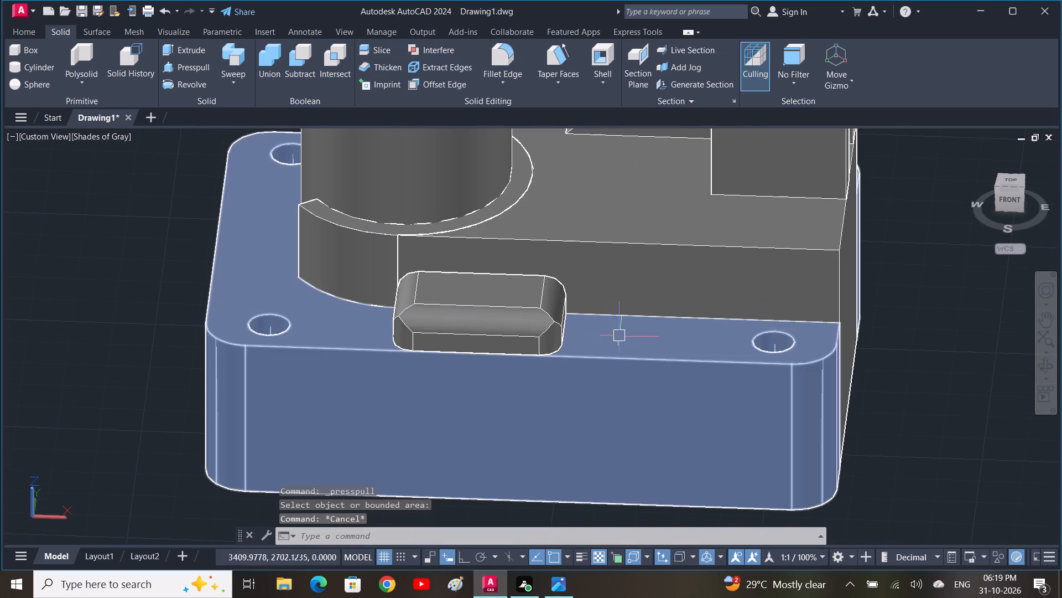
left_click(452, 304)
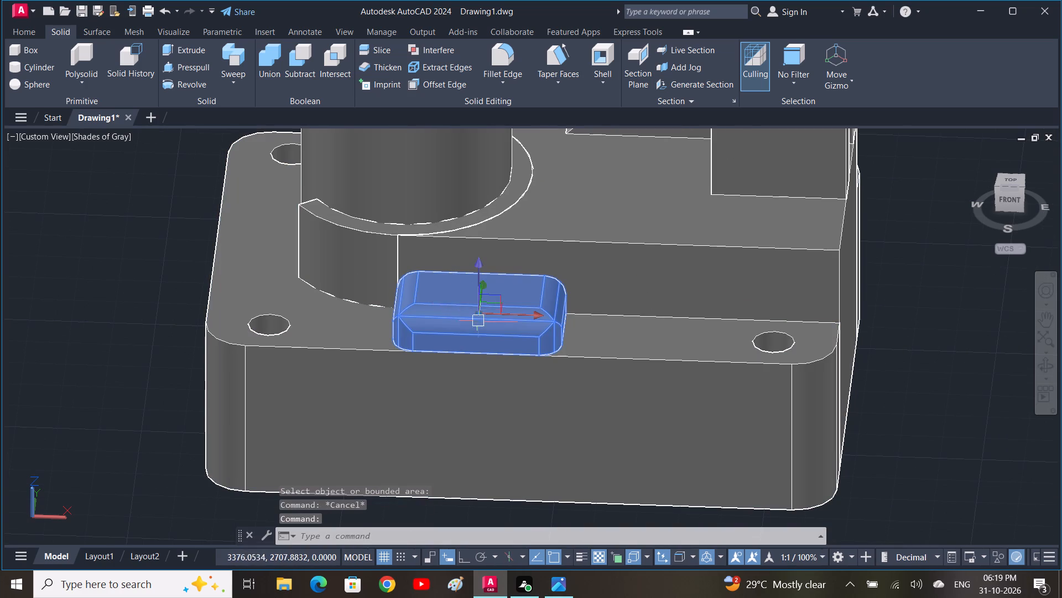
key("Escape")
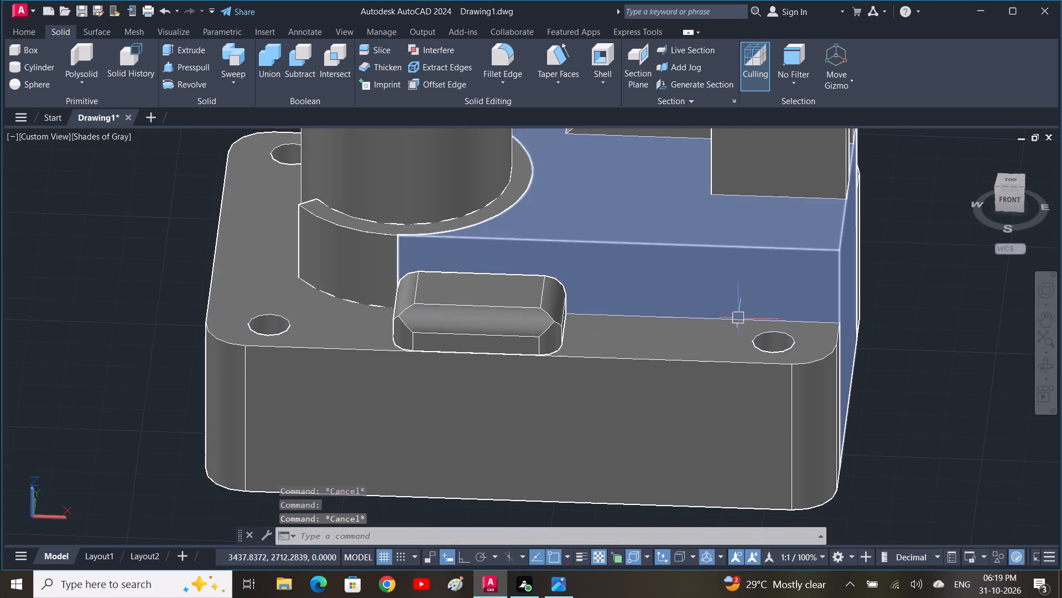
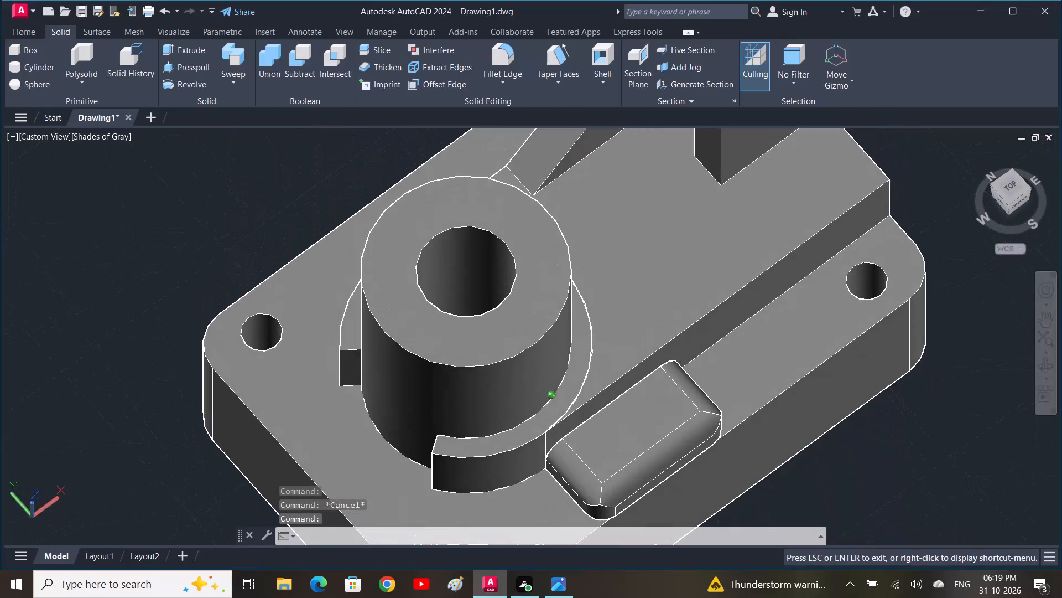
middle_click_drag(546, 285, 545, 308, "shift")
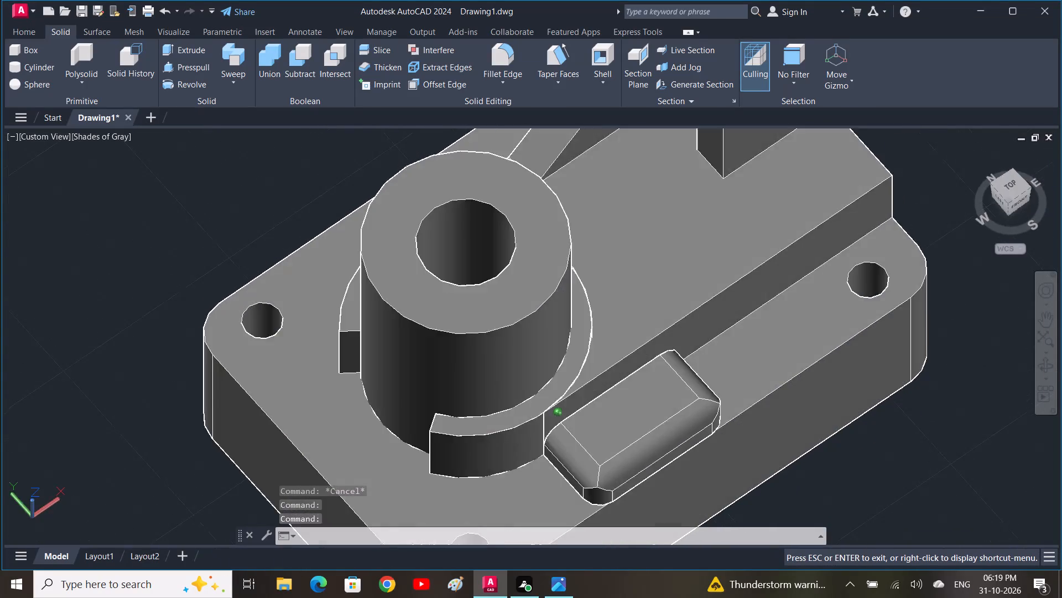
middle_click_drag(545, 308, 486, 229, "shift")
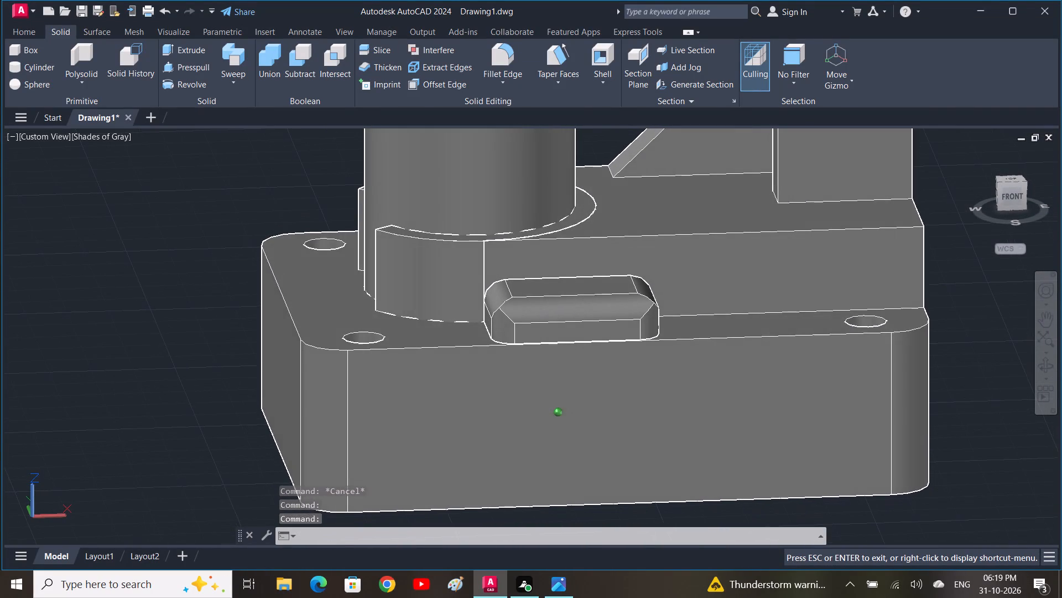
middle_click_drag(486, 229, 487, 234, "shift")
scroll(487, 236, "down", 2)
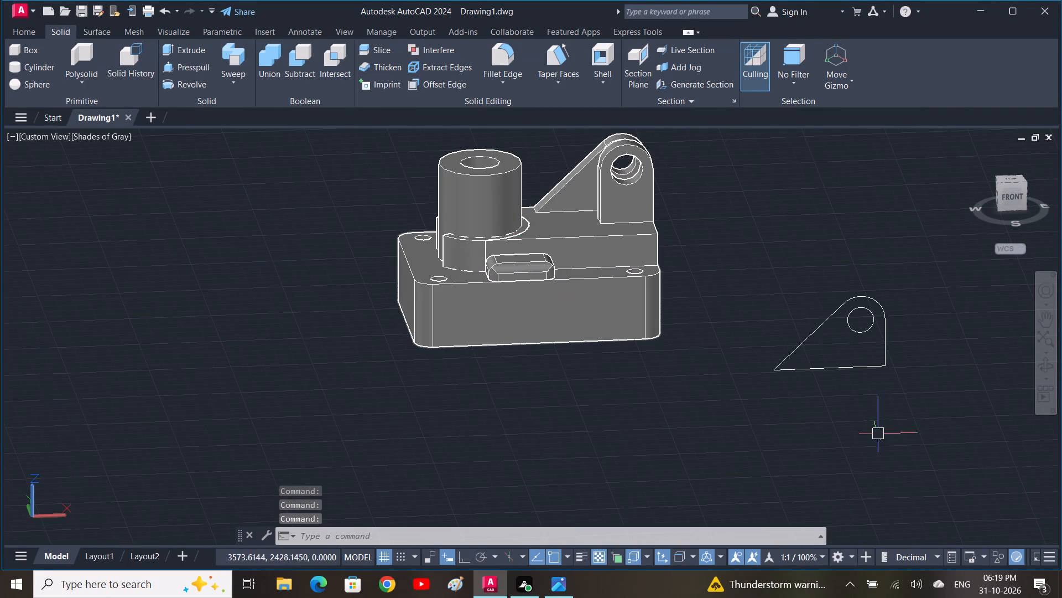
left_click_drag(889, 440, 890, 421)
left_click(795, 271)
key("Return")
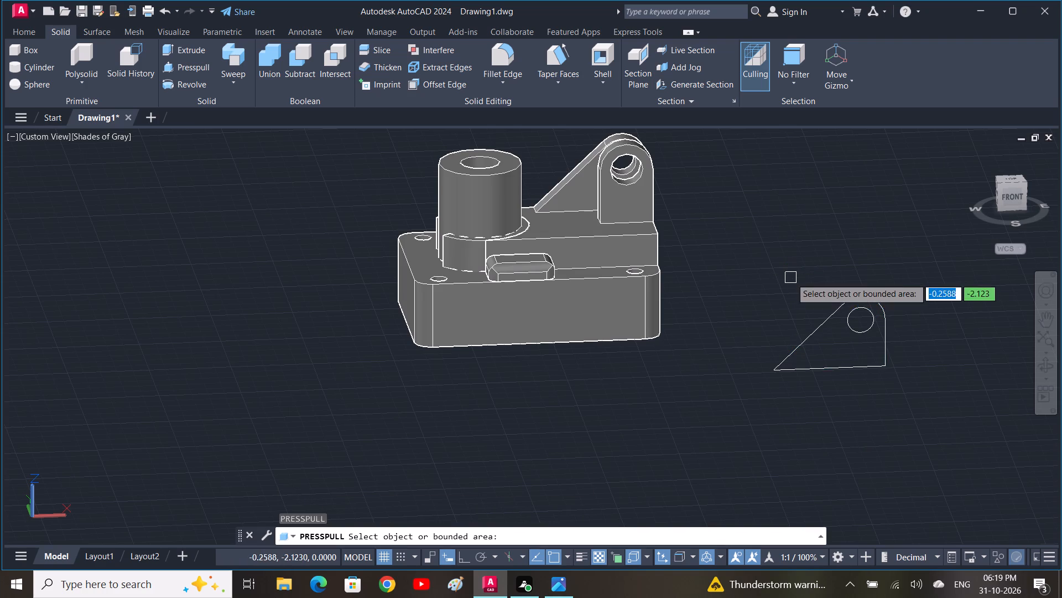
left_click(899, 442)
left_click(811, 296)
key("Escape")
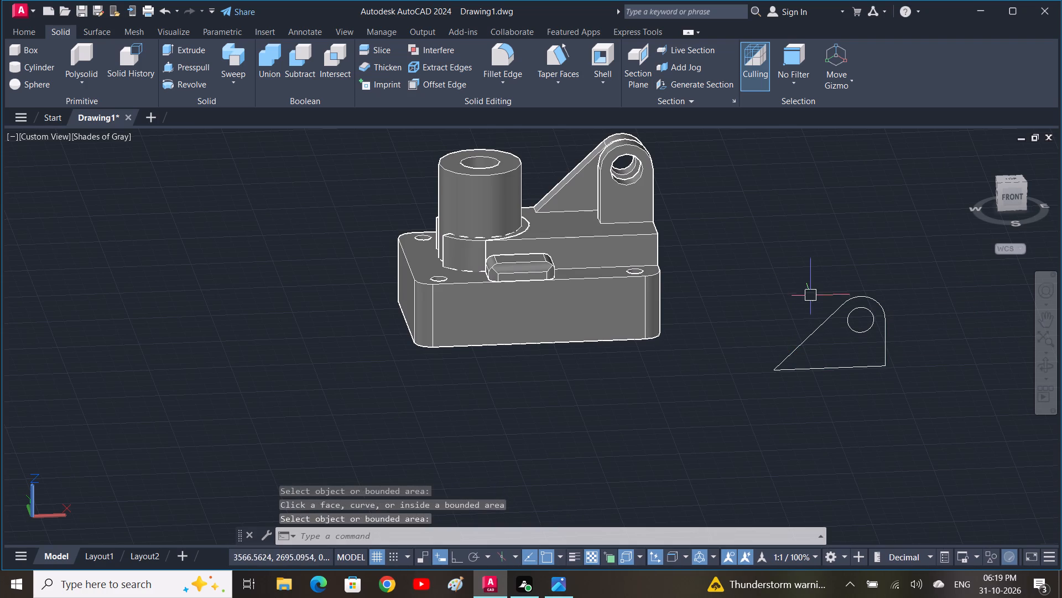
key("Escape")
Delete the leftover lug profile sketch, including its hole circle, lying beside the bracket model.
left_click(933, 399)
left_click(825, 312)
key("Delete")
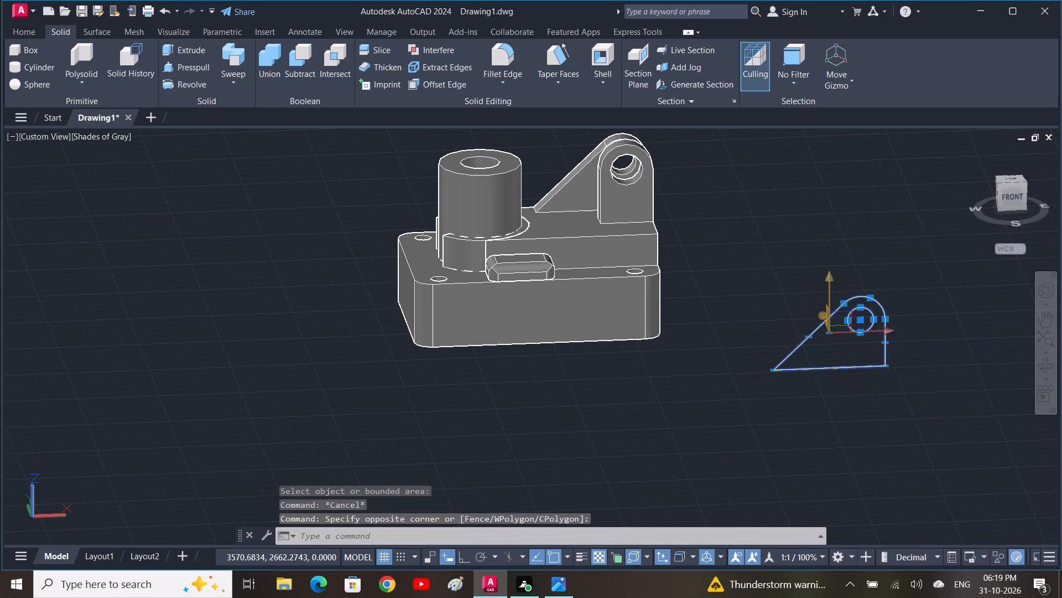
Check the drawing space around the bracket for any other leftover geometry.
scroll(829, 313, "down", 3)
middle_click_drag(858, 385, 522, 293)
scroll(625, 343, "down", 3)
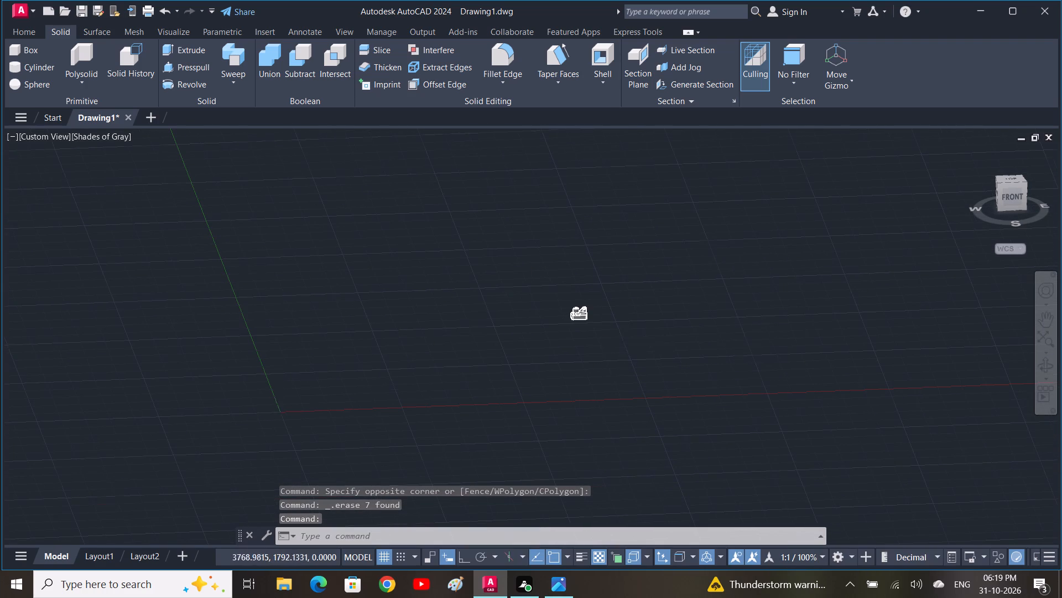
scroll(597, 357, "up", 5)
middle_click_drag(598, 350, 675, 597)
scroll(652, 374, "up", 1)
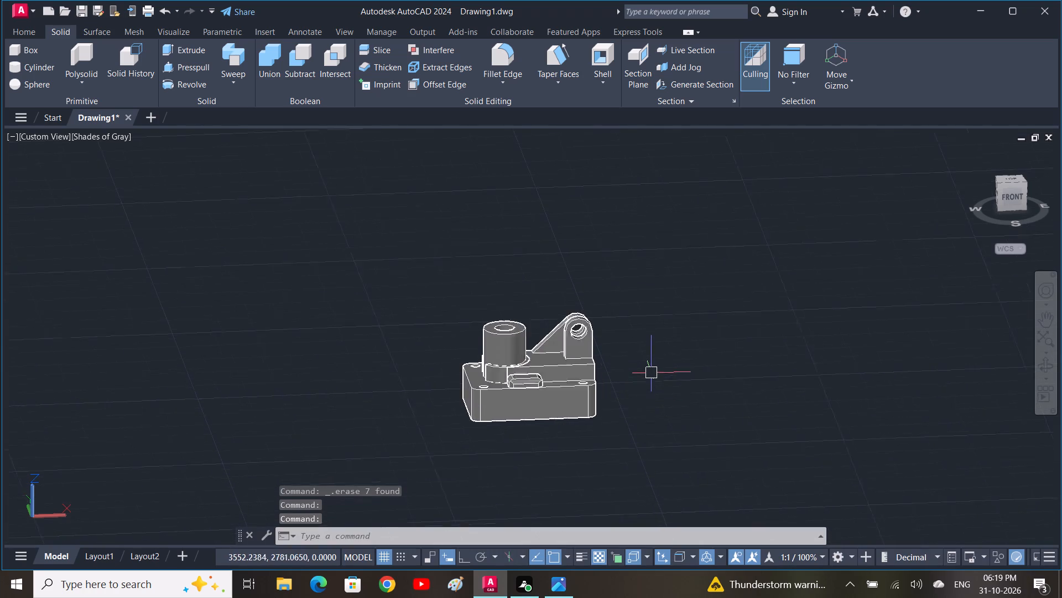
scroll(652, 373, "up", 1)
middle_click_drag(603, 401, 680, 322)
Save the drawing in the Documents folder as Drawing 131 3D.
key("ctrl+s")
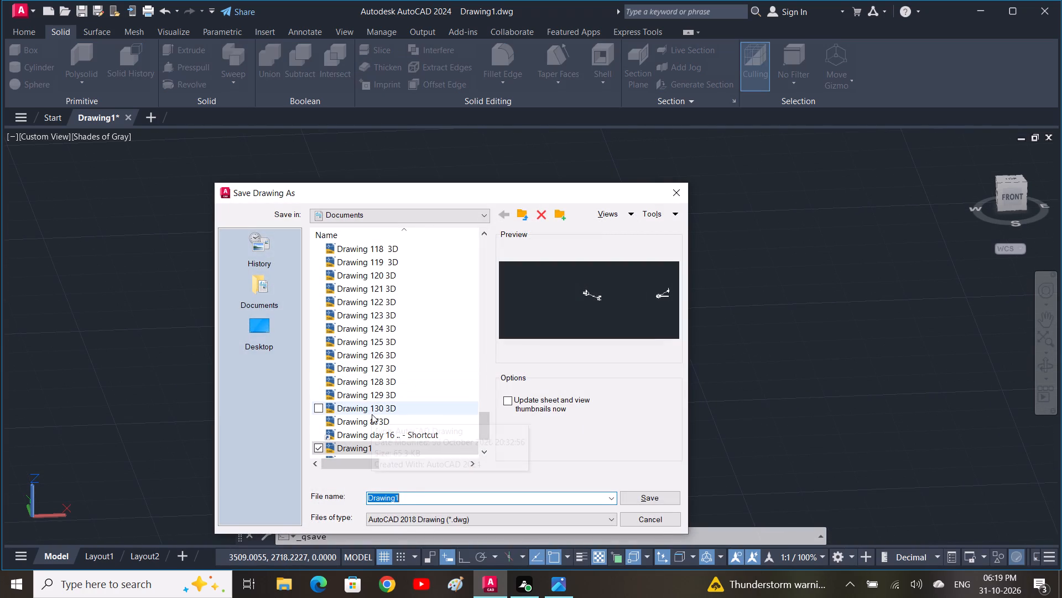
left_click(372, 410)
left_click(407, 491)
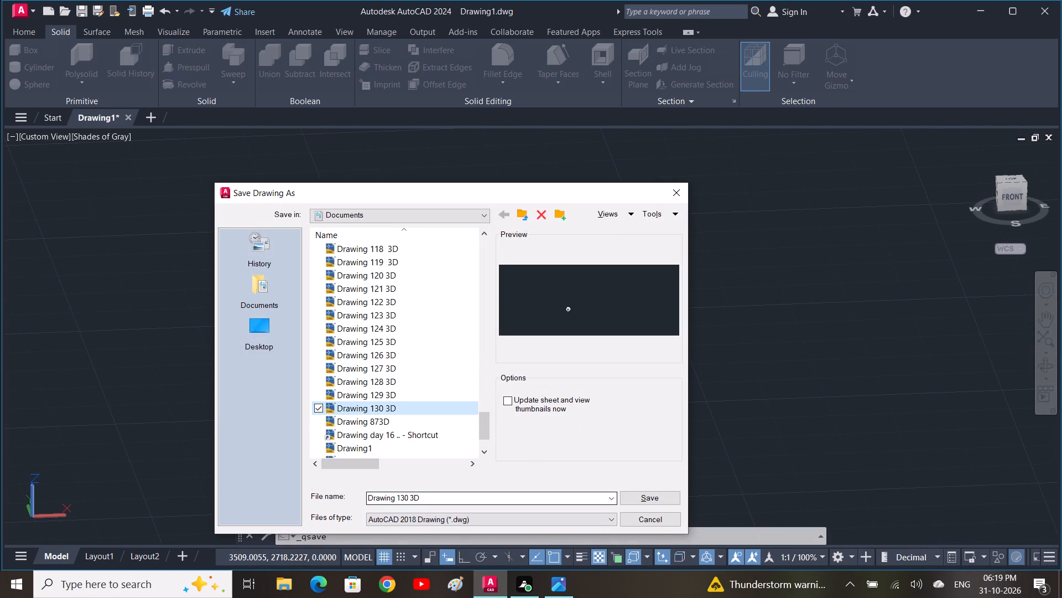
left_click(407, 497)
double_click(407, 497)
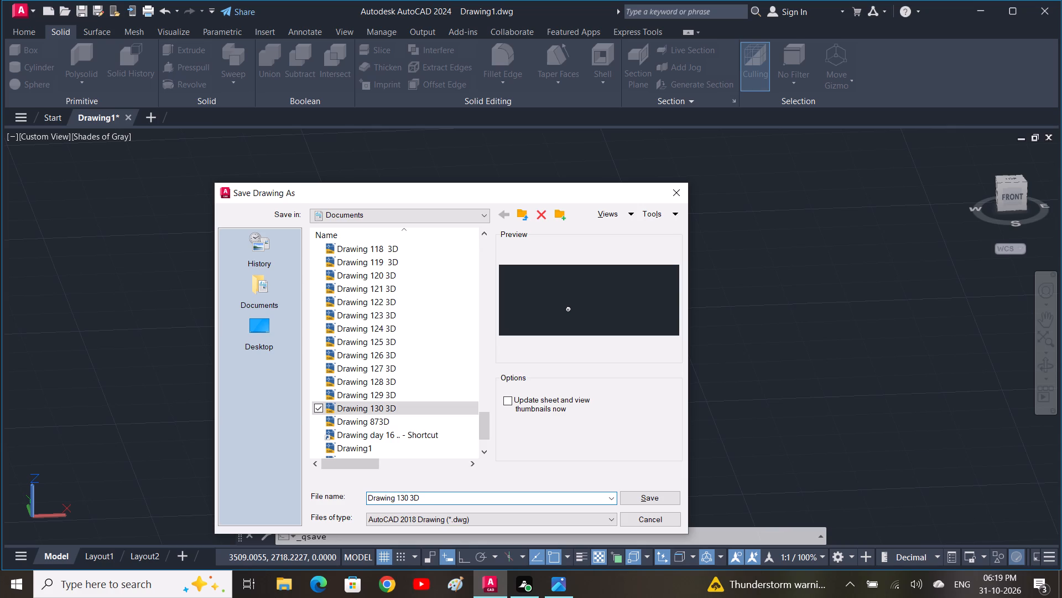
key("BackSpace")
key("1")
left_click(641, 501)
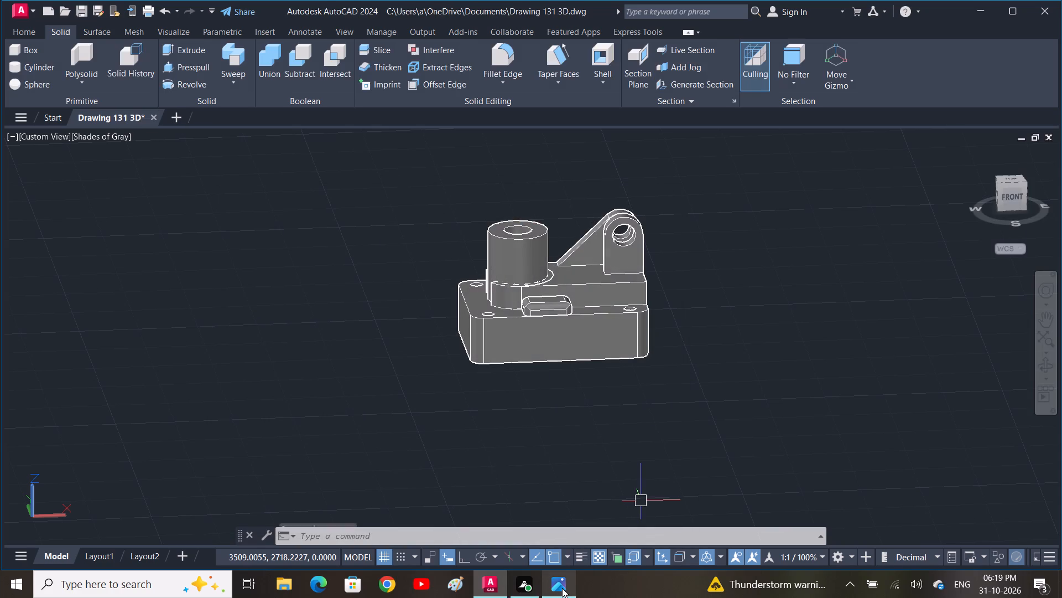
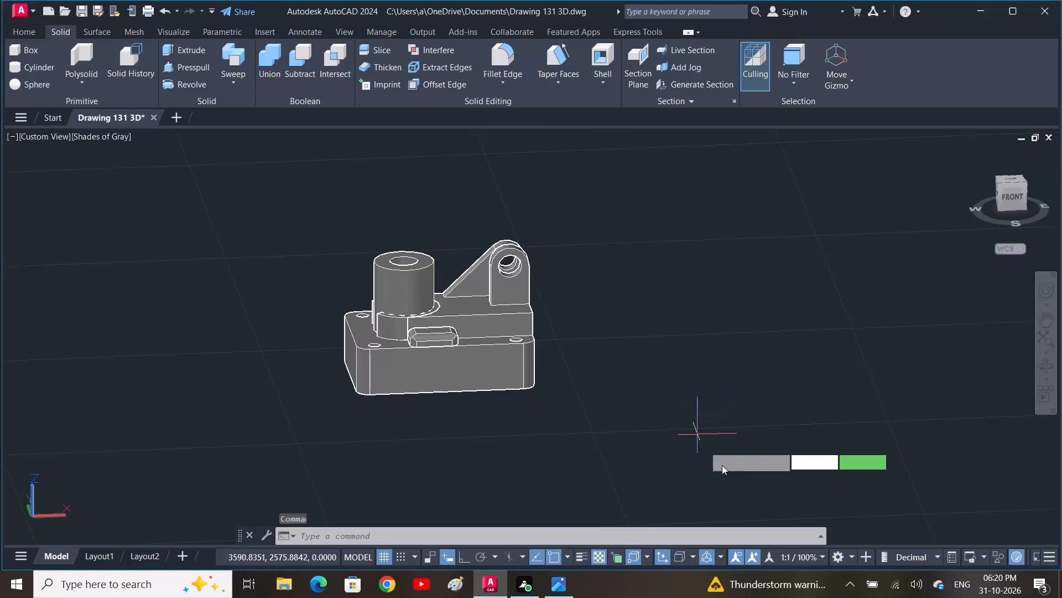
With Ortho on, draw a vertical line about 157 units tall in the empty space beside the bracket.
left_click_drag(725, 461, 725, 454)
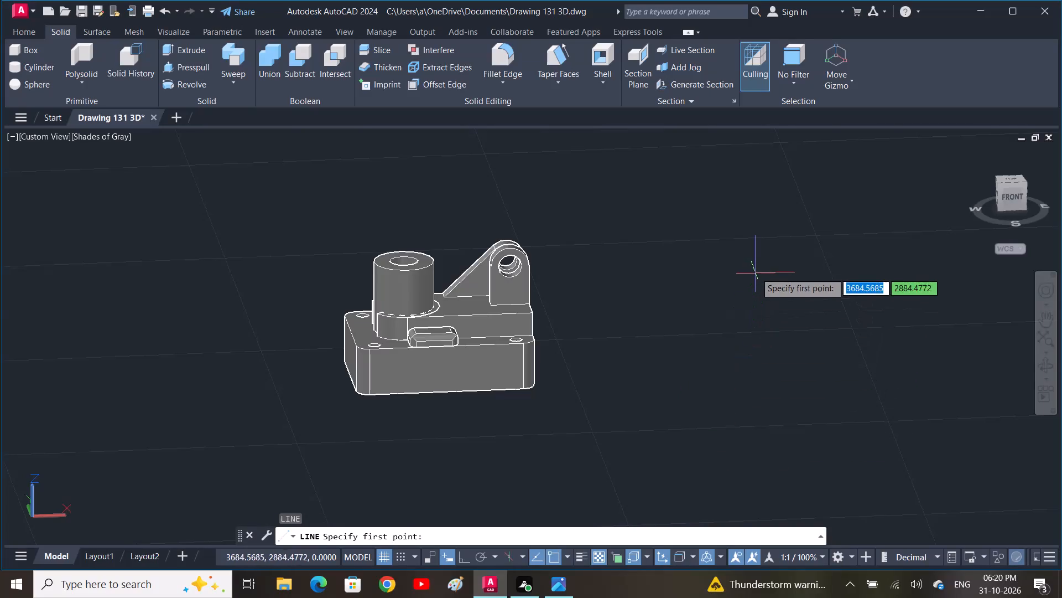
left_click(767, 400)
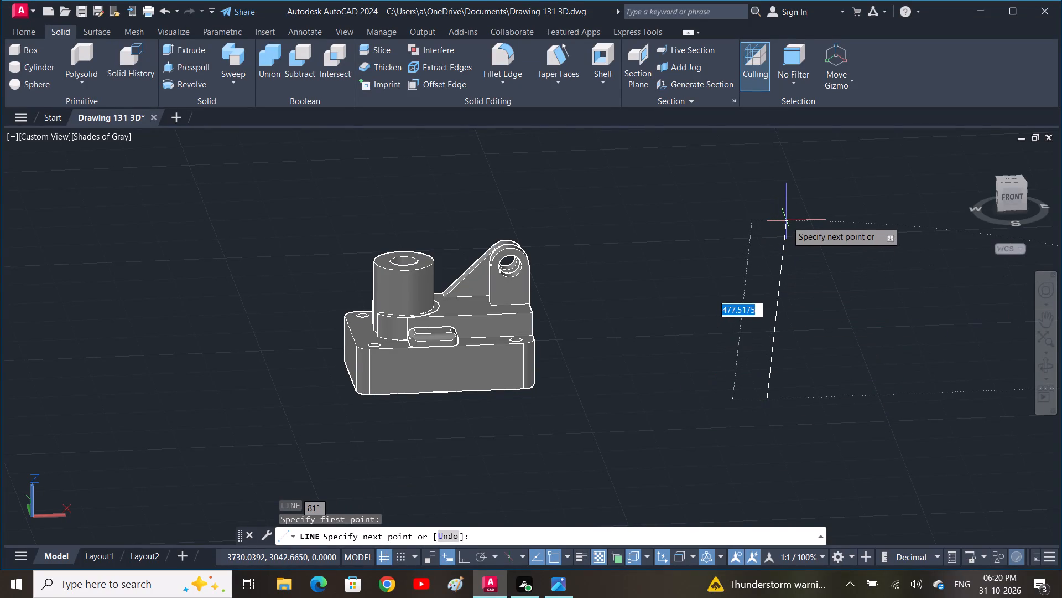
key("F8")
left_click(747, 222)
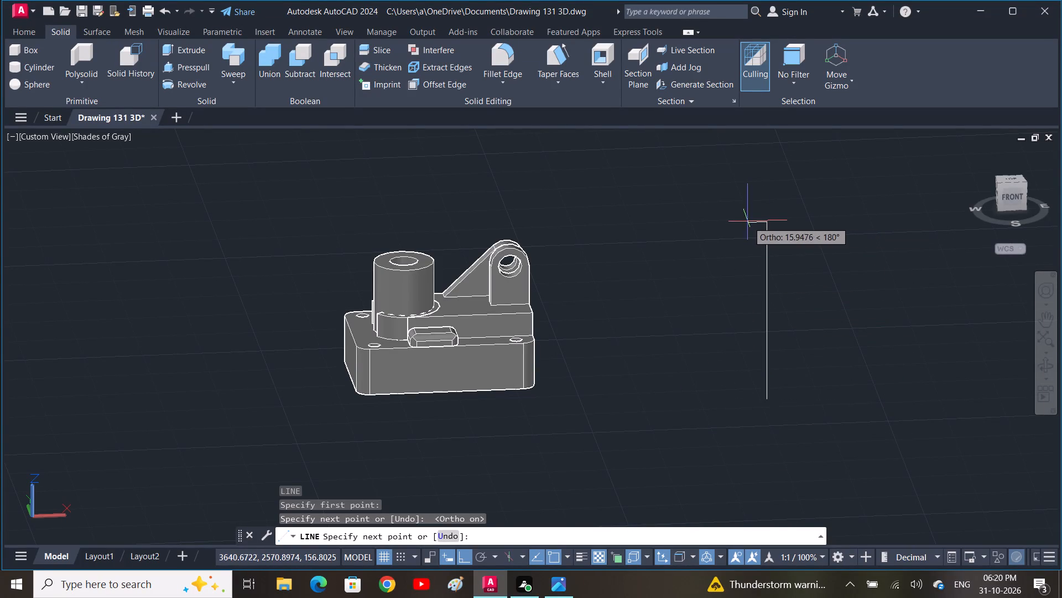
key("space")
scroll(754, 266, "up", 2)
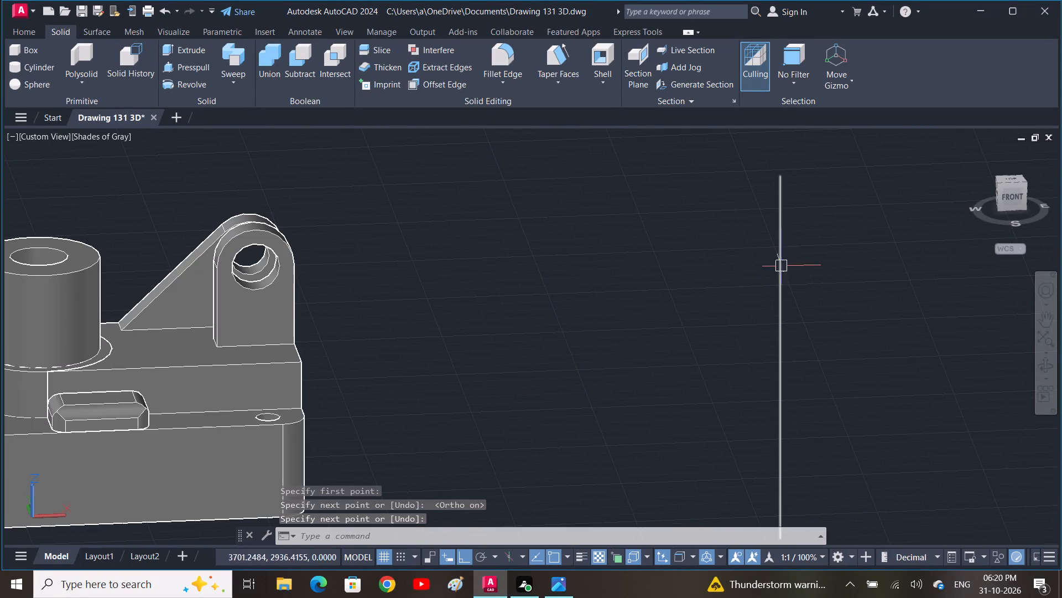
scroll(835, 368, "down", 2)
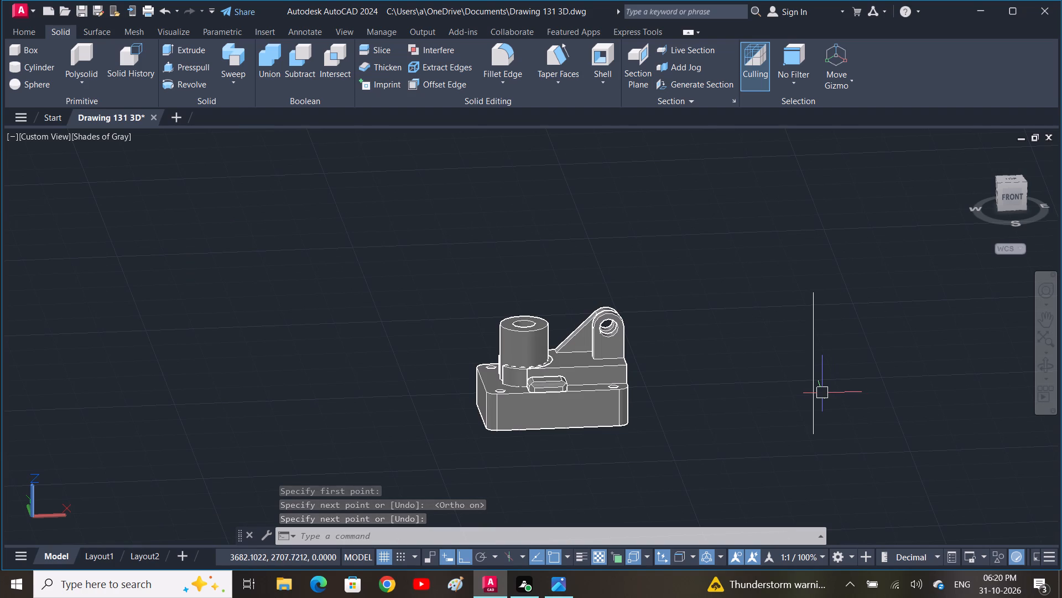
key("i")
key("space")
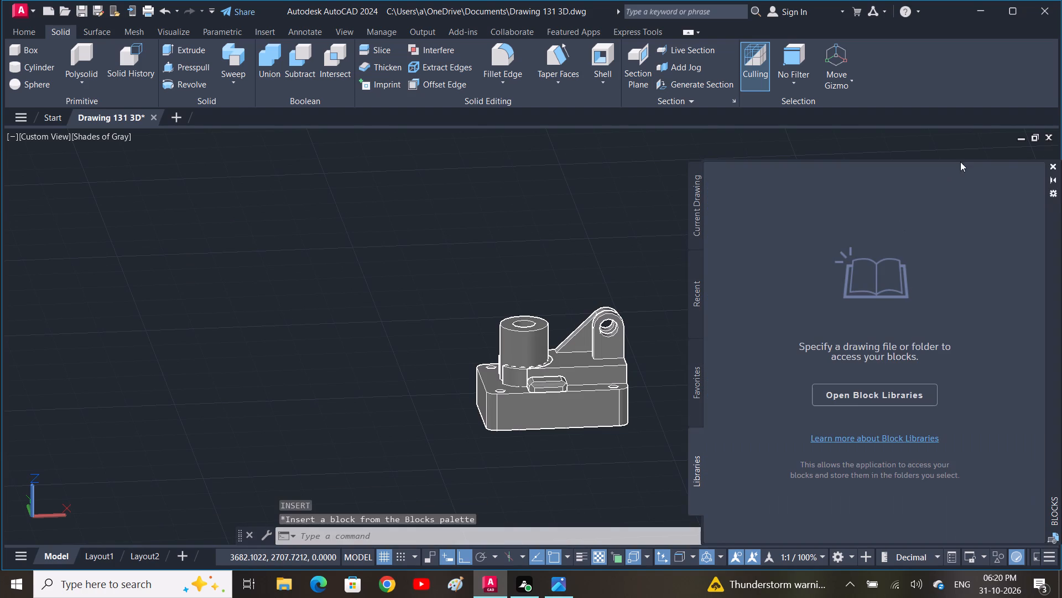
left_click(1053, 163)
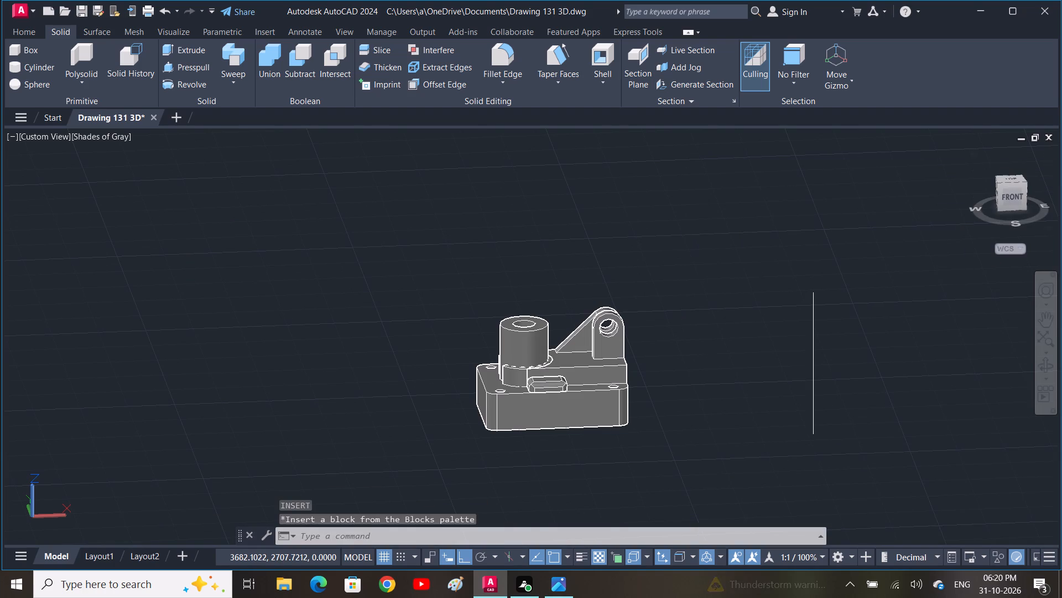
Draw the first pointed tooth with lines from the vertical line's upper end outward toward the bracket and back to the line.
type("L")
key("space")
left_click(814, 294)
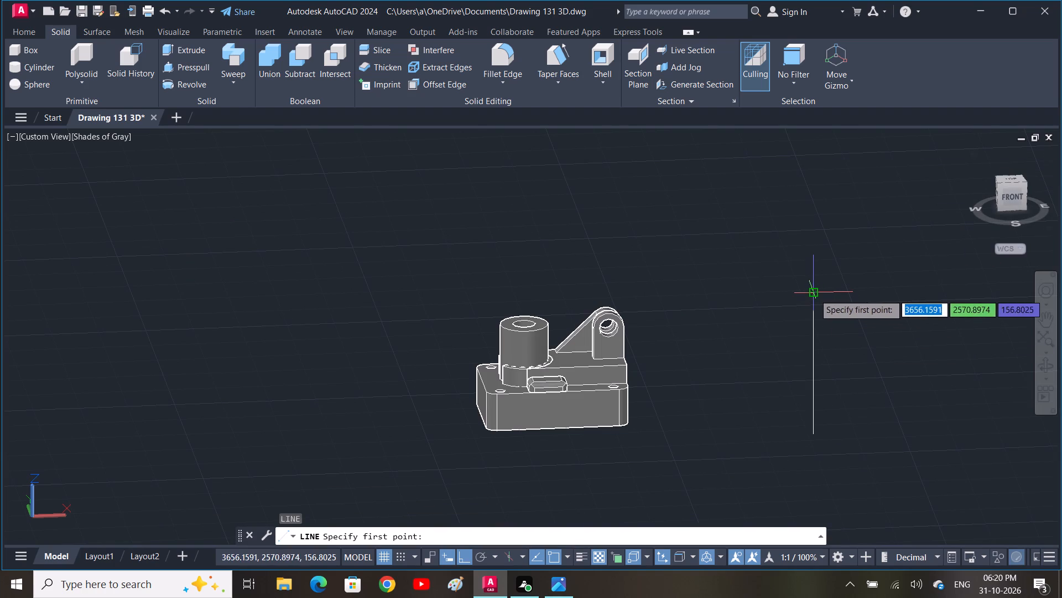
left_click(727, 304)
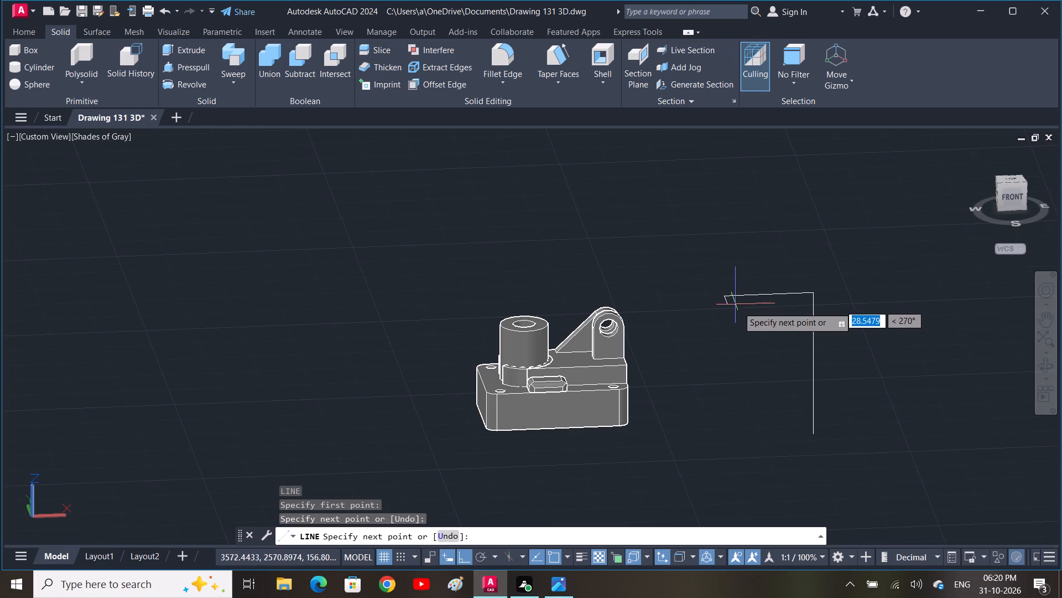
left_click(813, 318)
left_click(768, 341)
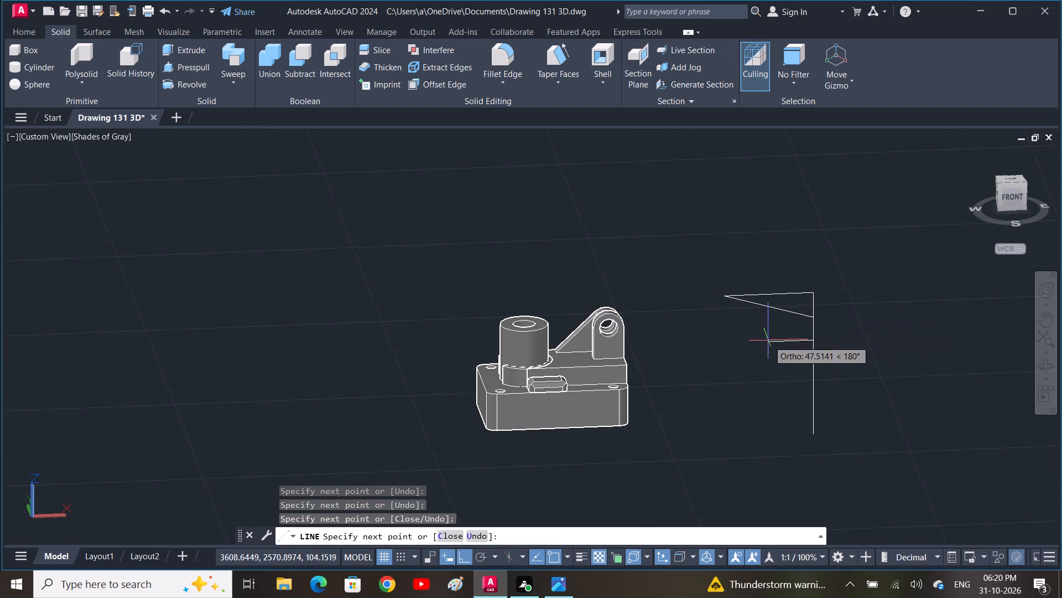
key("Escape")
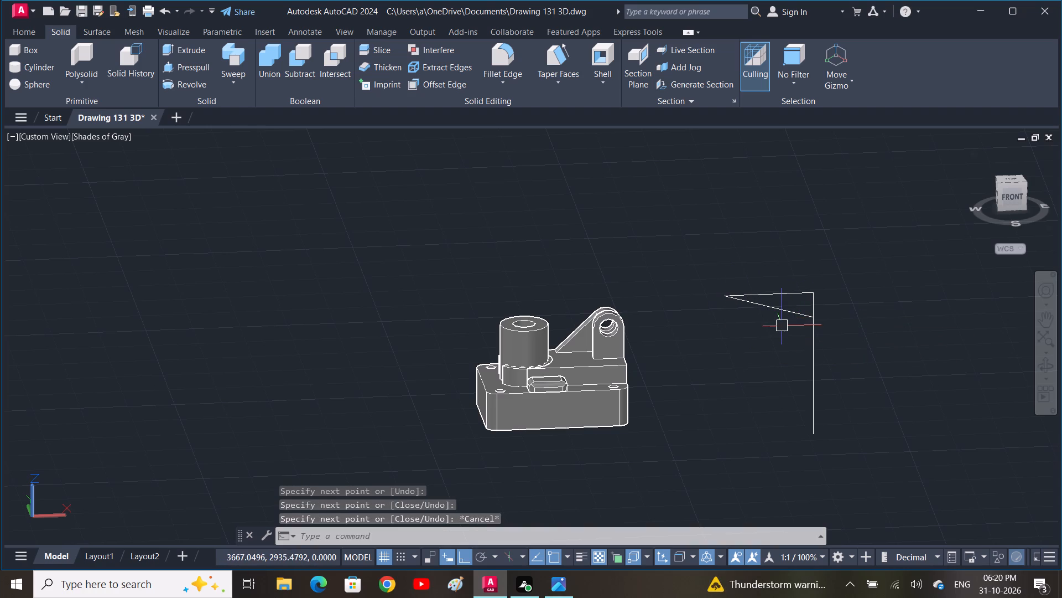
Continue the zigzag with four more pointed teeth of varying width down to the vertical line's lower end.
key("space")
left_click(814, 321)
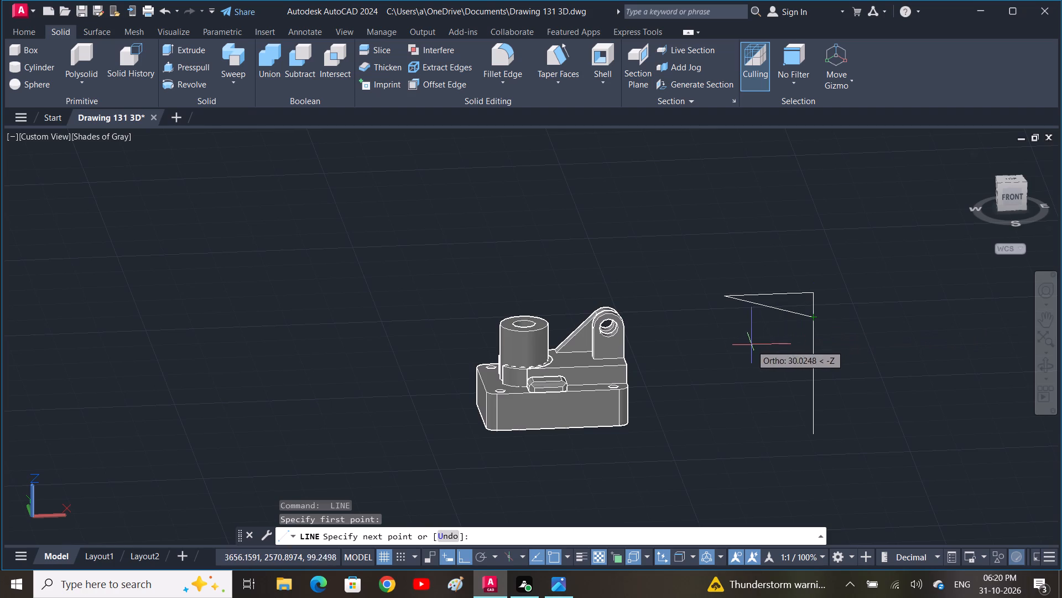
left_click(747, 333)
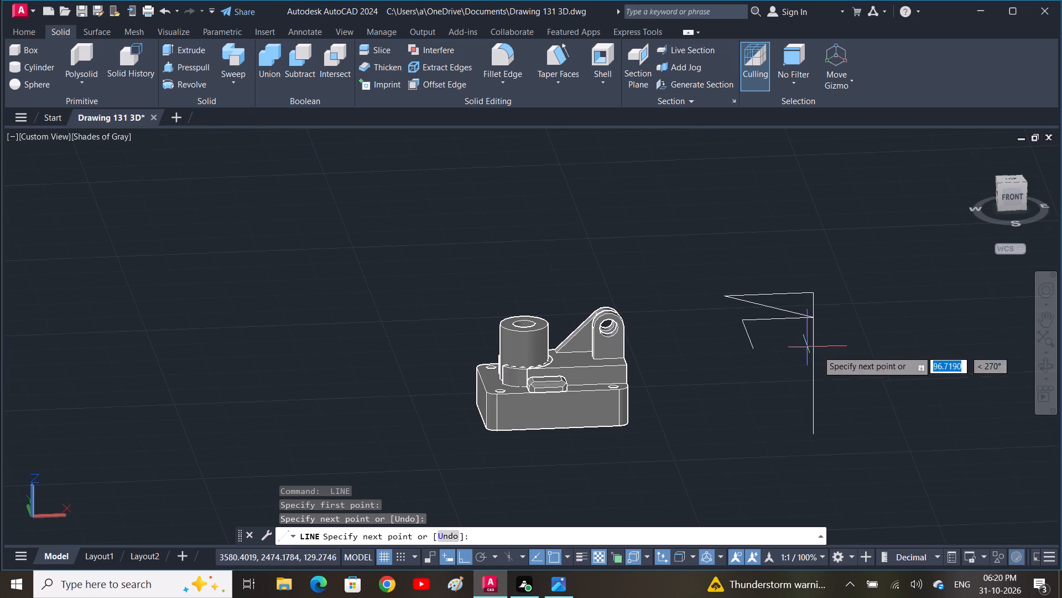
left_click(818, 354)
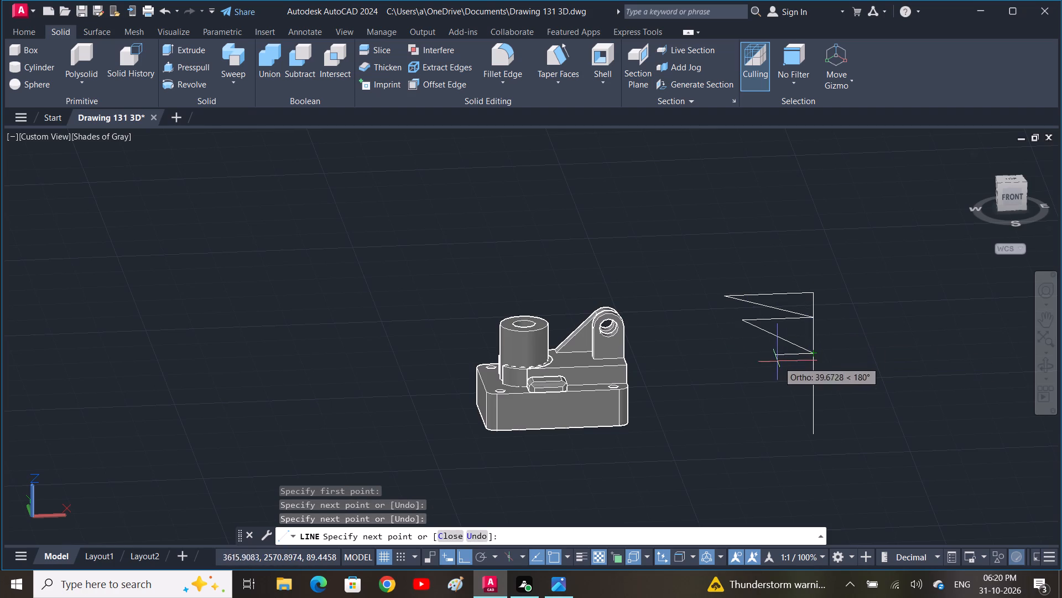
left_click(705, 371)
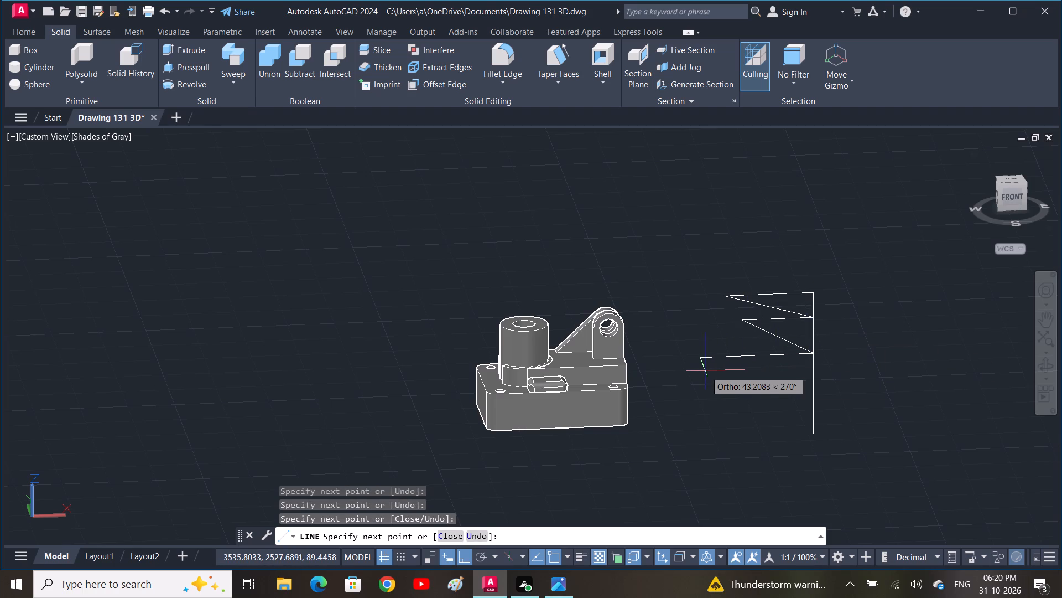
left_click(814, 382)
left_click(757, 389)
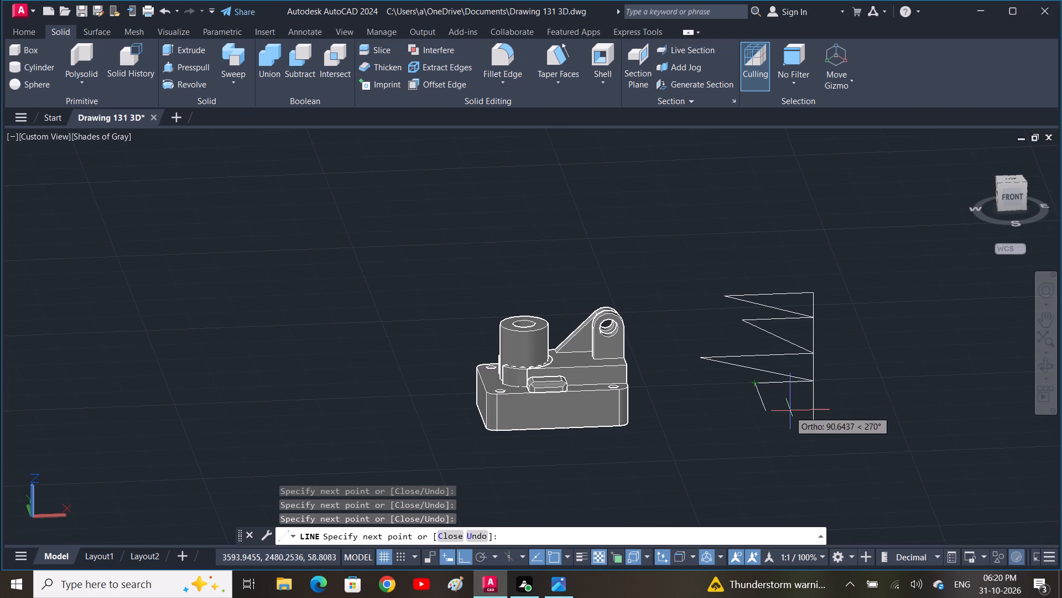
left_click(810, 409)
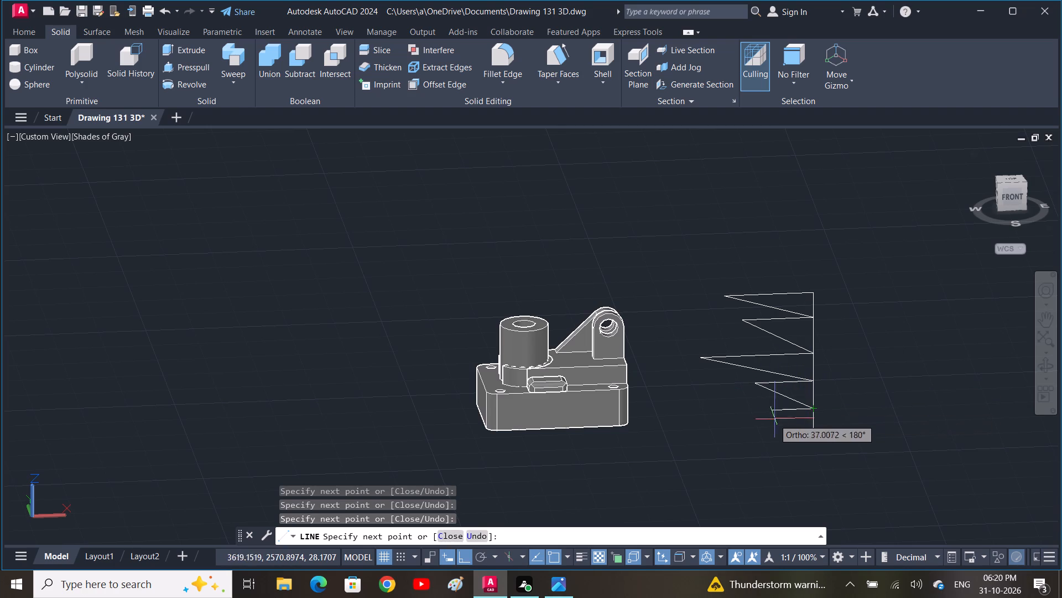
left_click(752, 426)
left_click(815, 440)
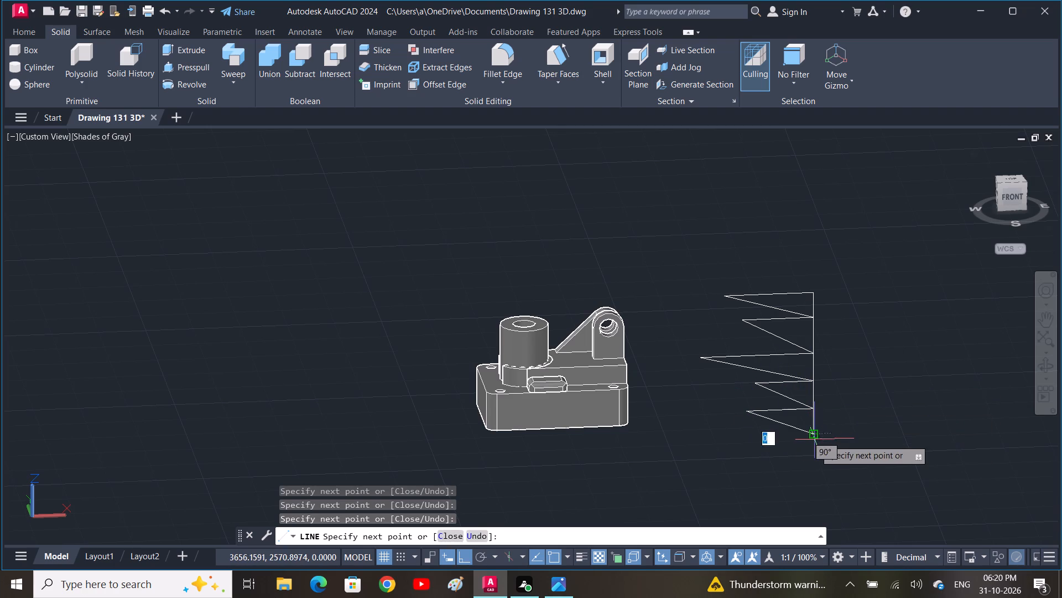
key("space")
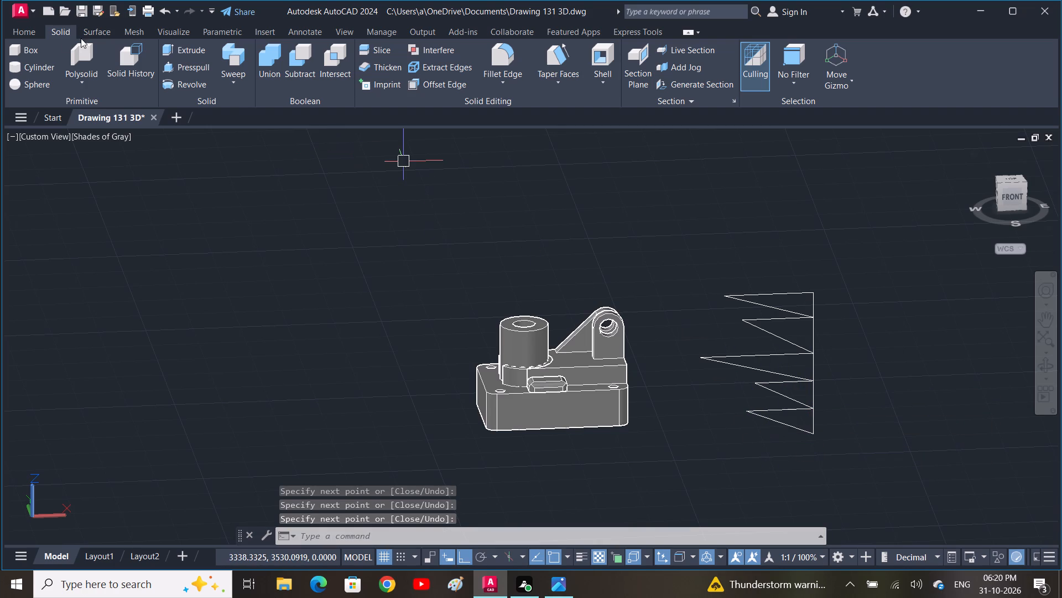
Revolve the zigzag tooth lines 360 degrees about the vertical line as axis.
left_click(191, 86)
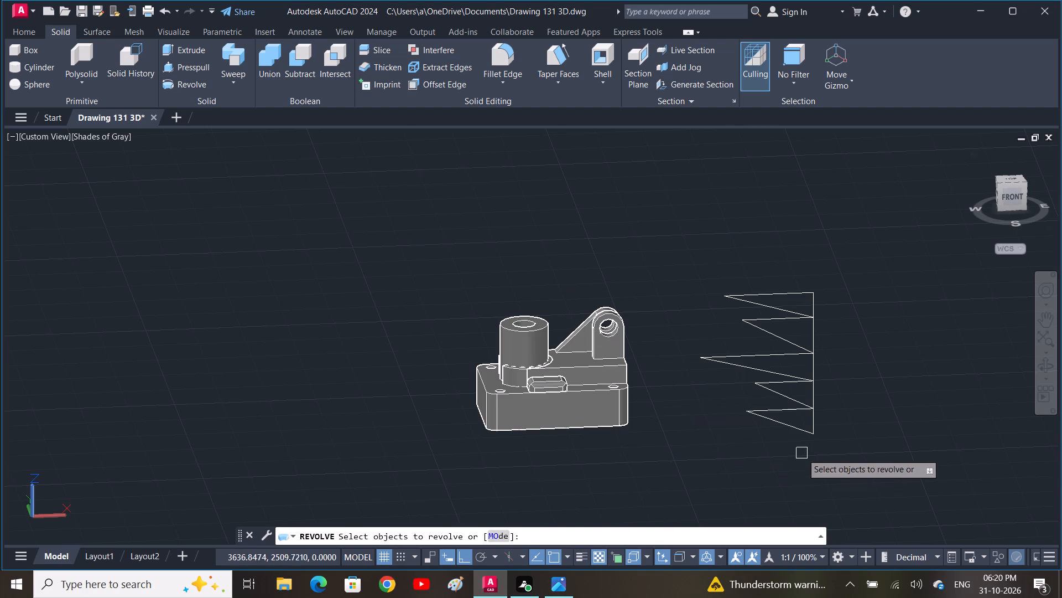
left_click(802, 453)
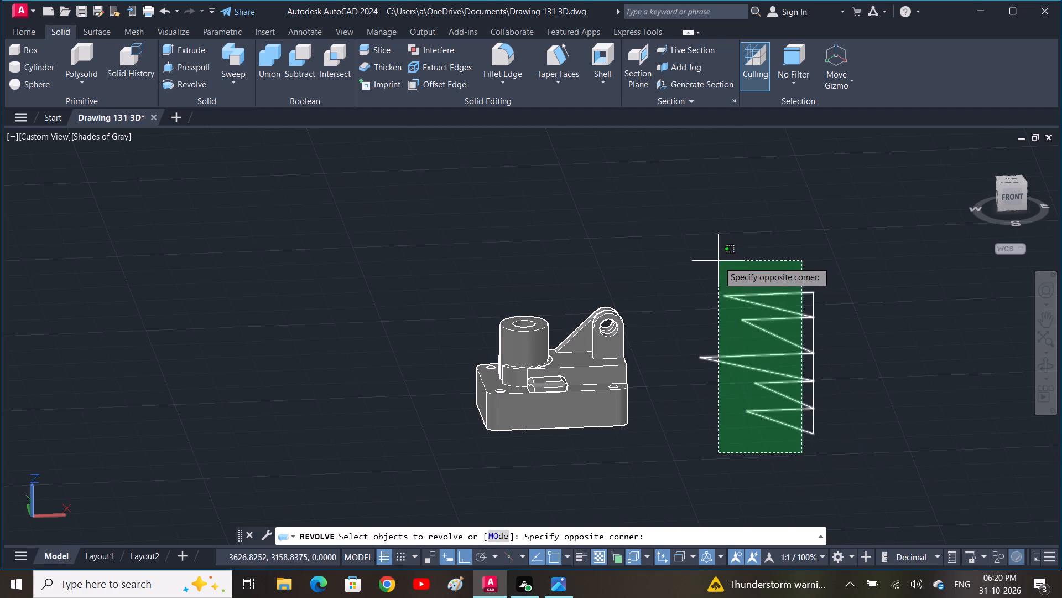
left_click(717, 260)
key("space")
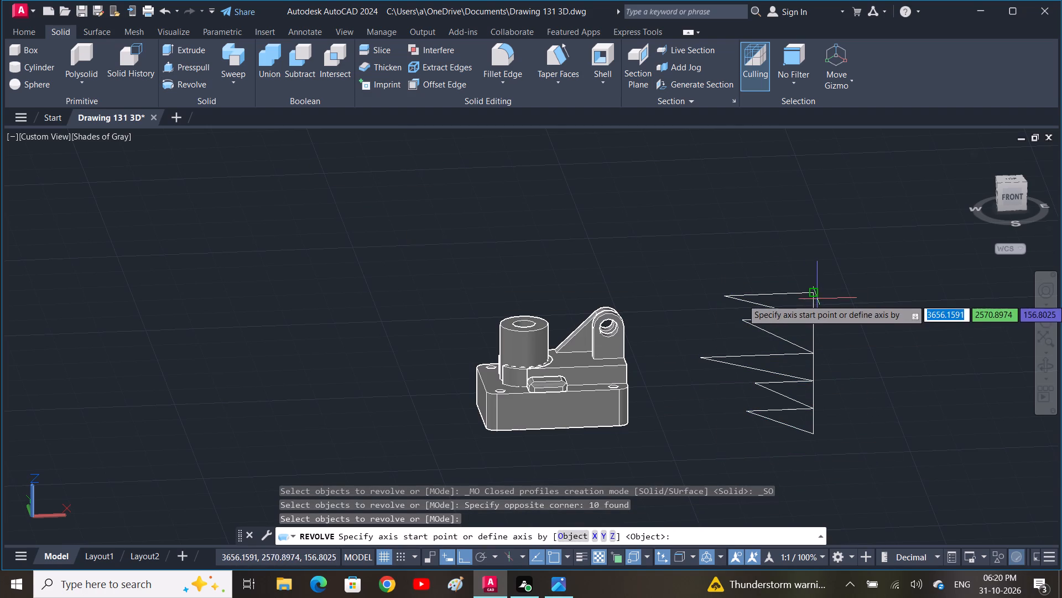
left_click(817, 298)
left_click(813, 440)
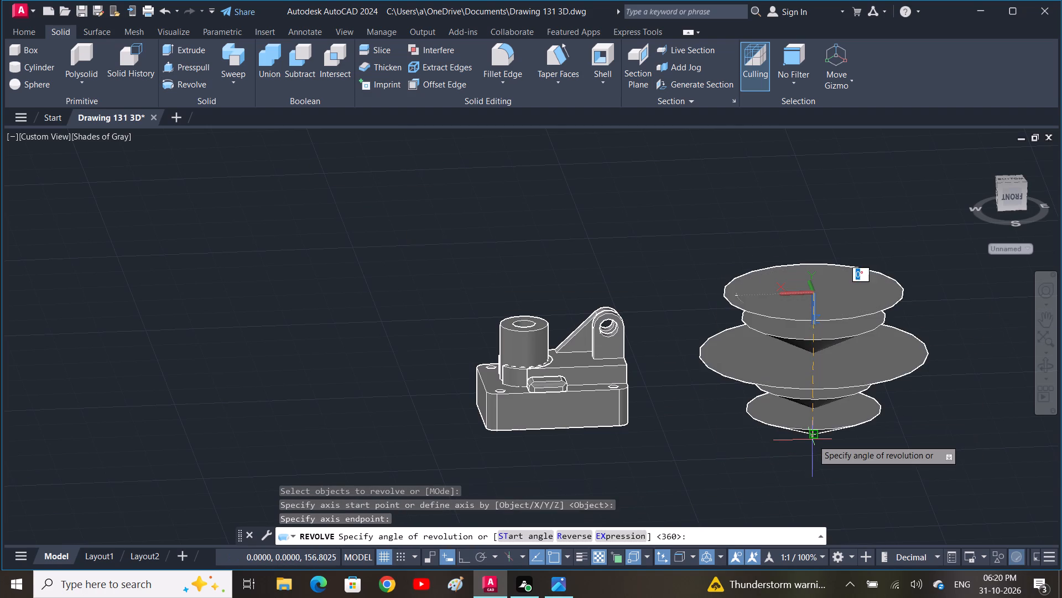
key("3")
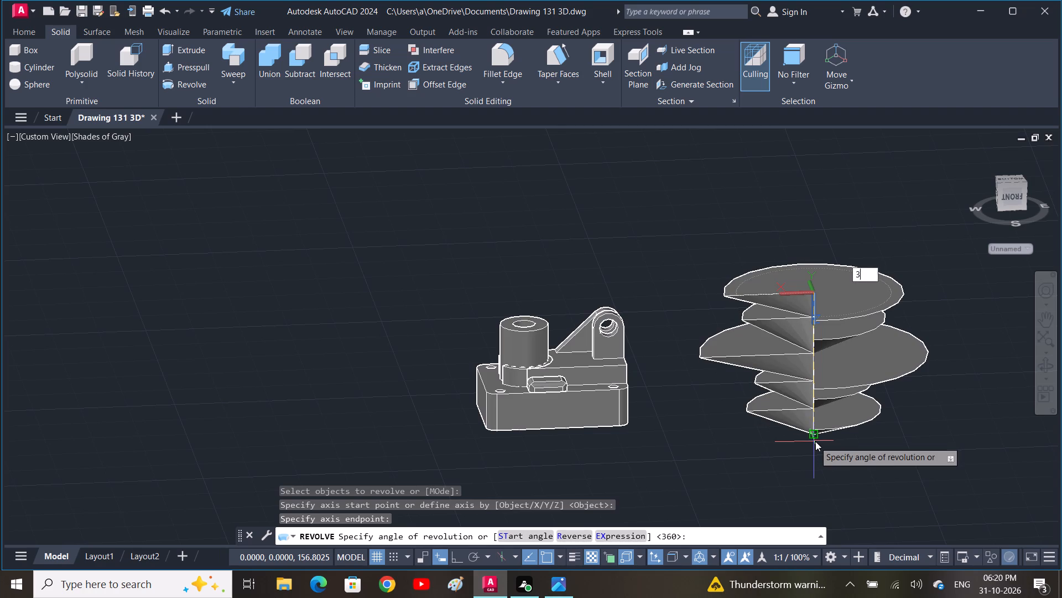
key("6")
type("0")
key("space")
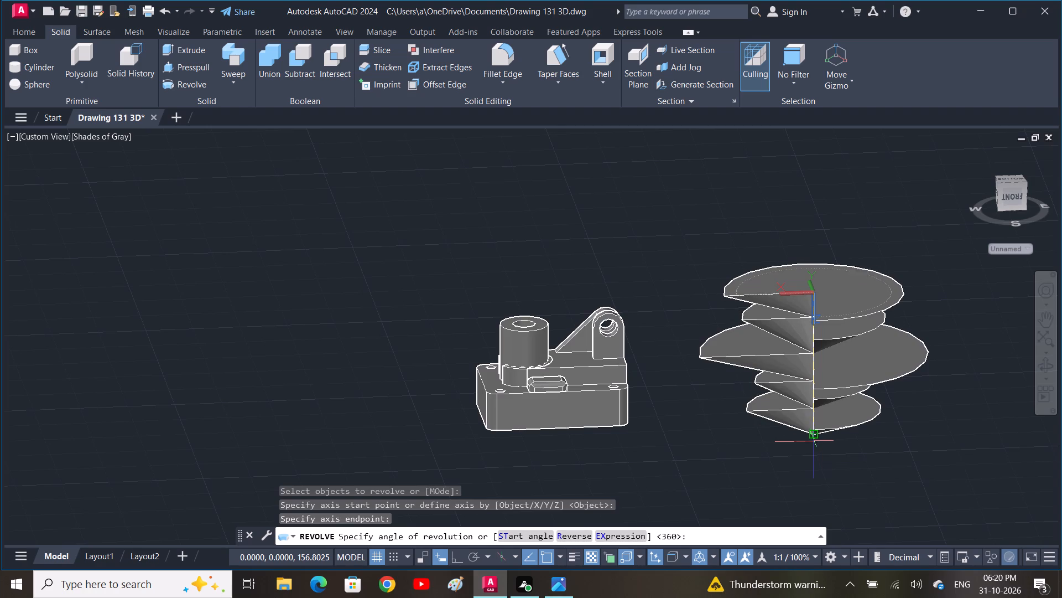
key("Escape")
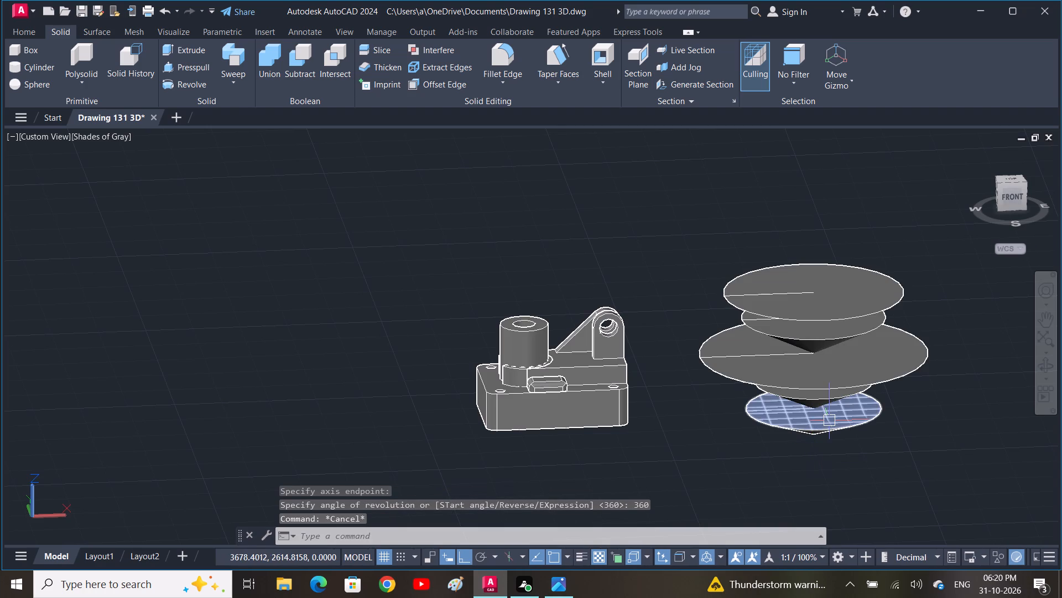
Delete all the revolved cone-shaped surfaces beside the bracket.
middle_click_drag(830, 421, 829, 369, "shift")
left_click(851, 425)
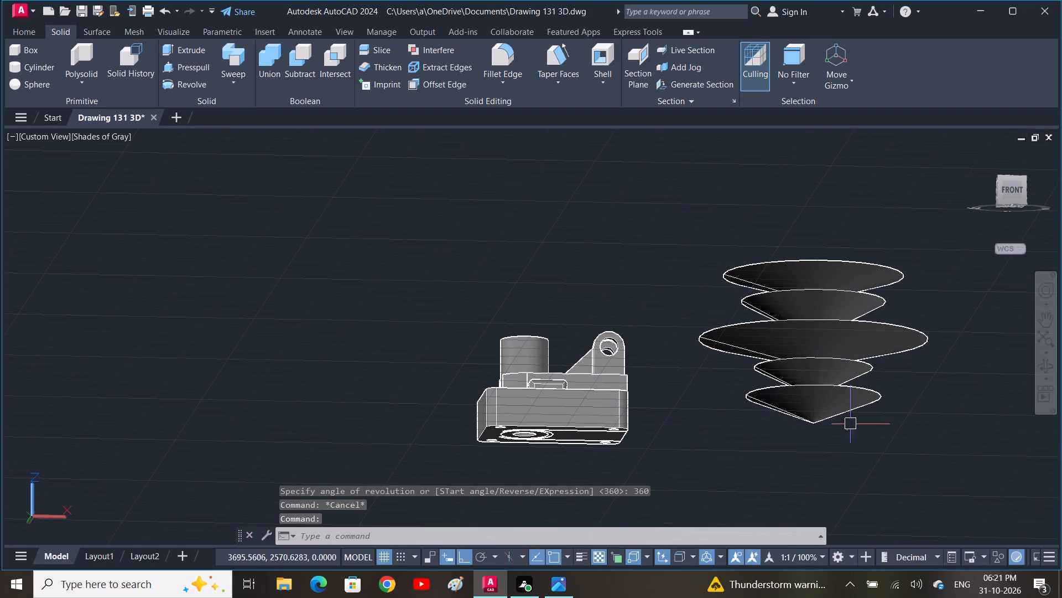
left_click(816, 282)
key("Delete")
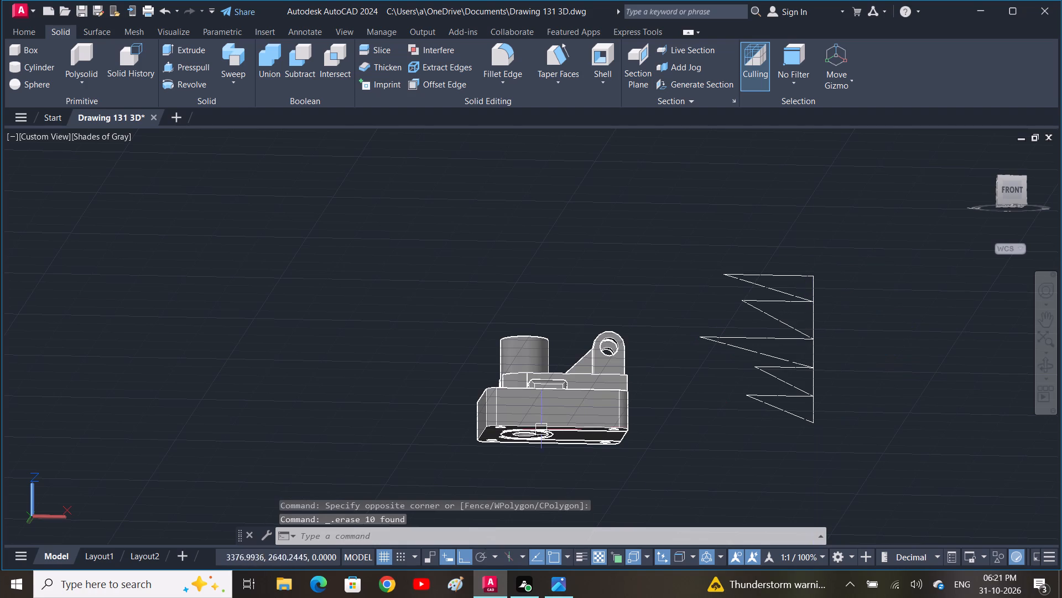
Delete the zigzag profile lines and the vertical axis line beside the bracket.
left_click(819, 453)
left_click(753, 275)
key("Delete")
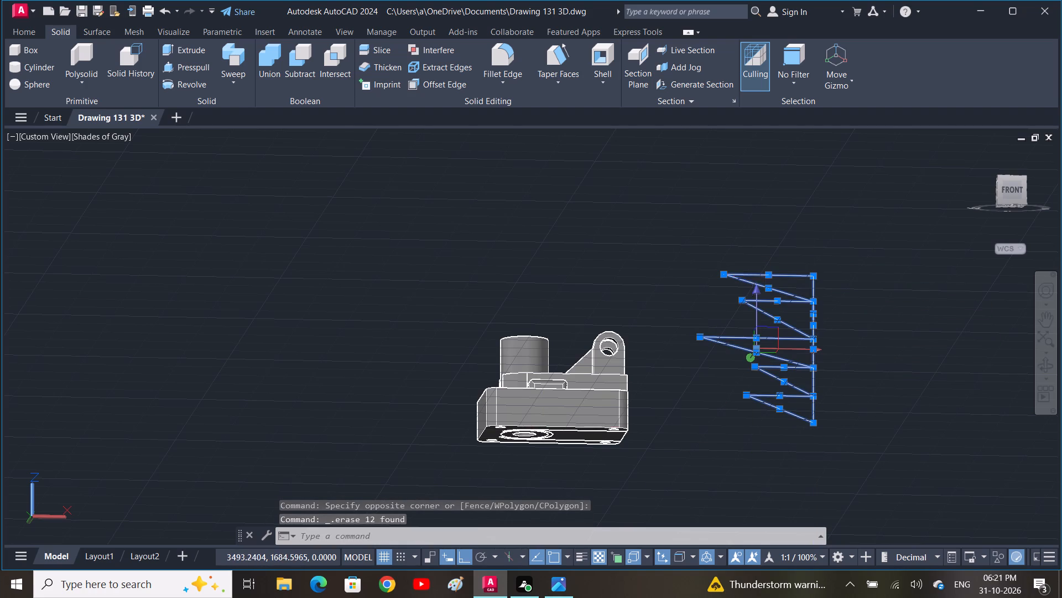
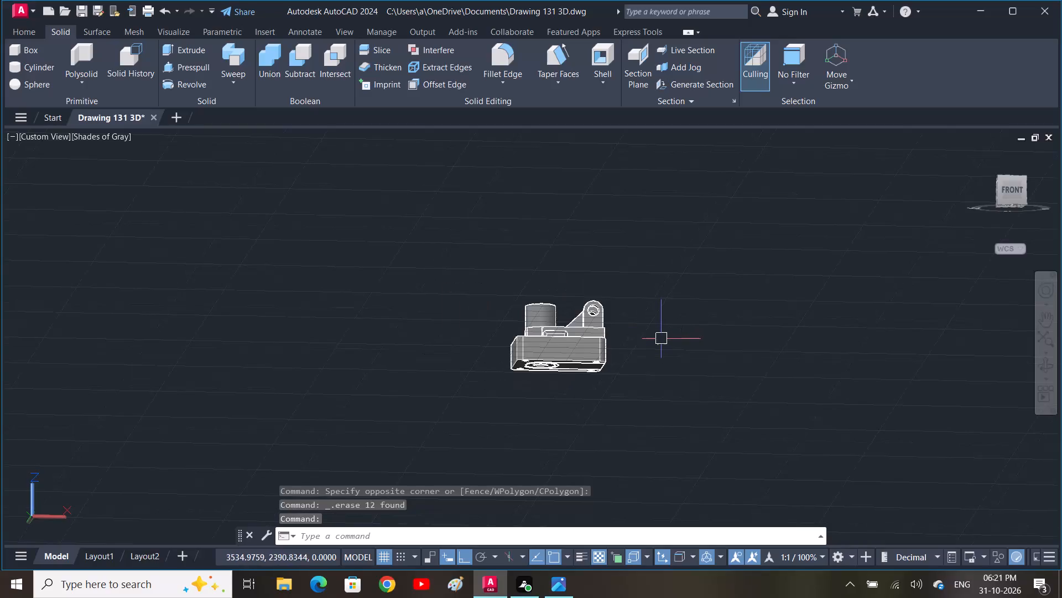
Draw two concentric circles on the ground plane beside the bracket, with radii of about 187 and 75.
middle_click_drag(657, 347, 619, 395, "shift")
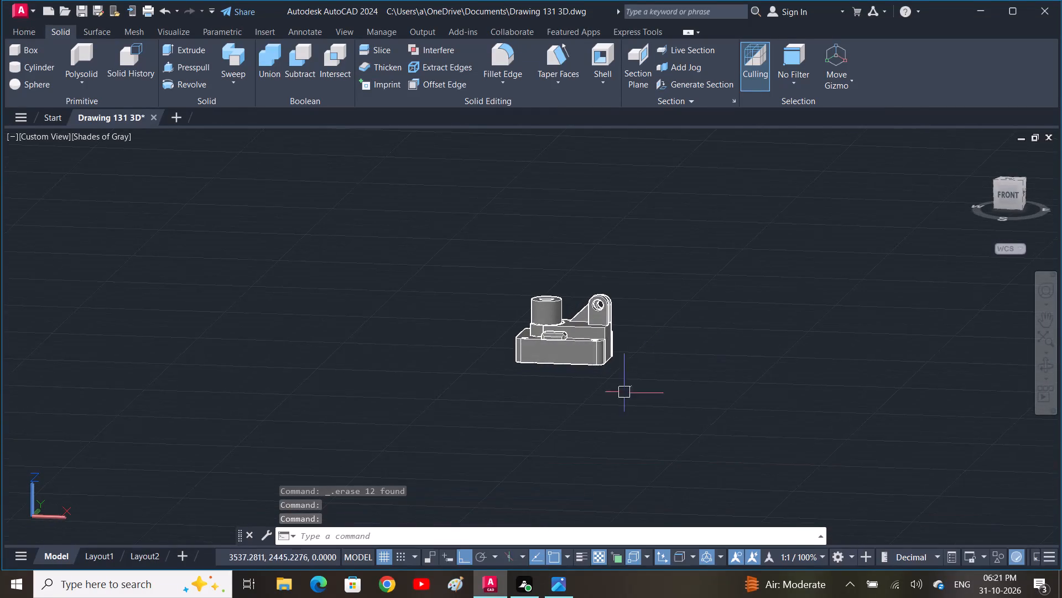
middle_click_drag(719, 359, 569, 316)
key("c")
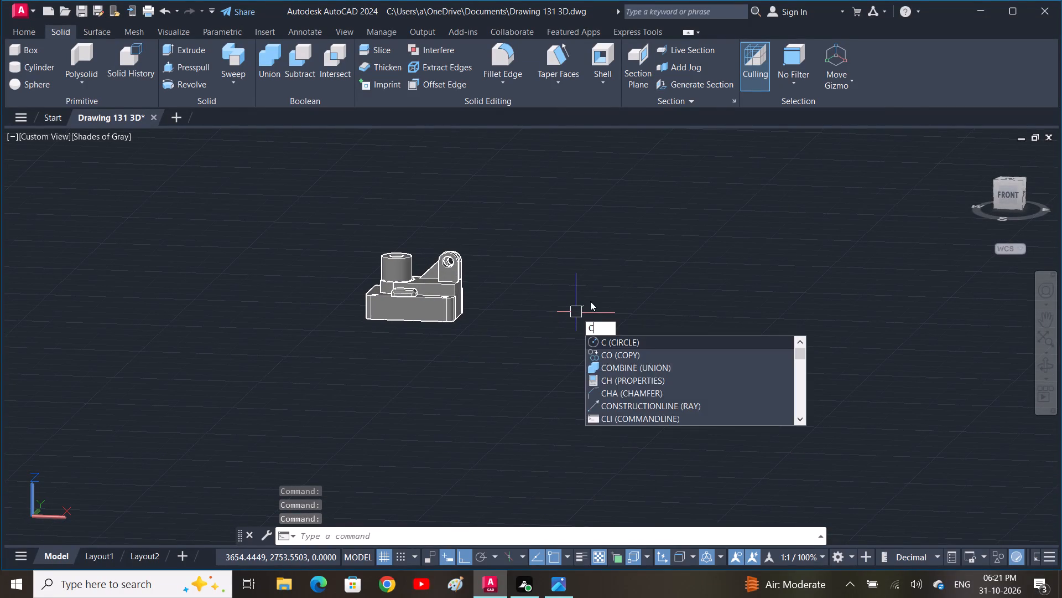
key("space")
left_click(640, 286)
left_click(746, 396)
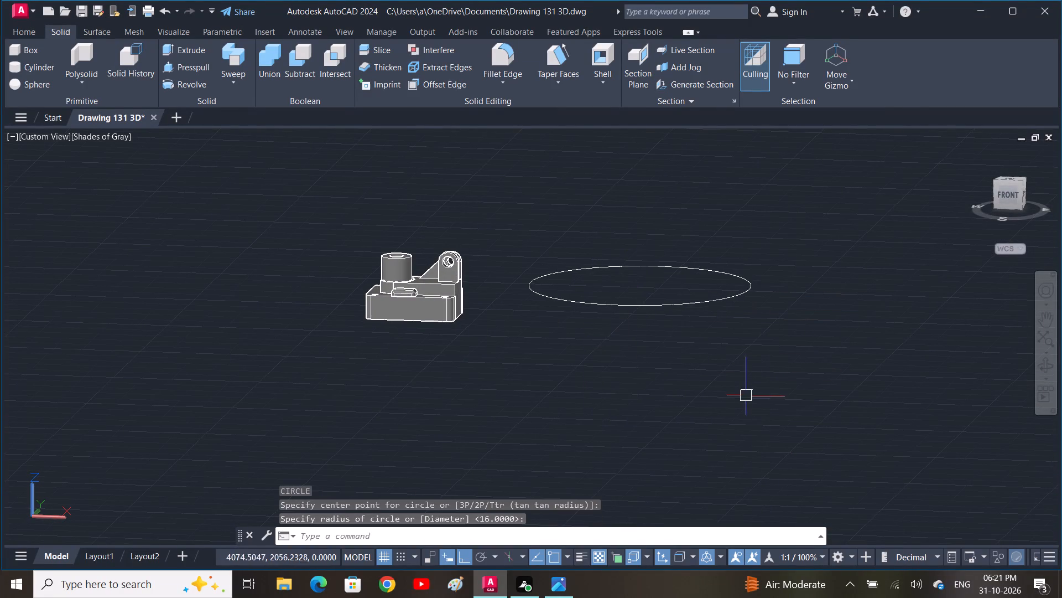
type("C")
key("space")
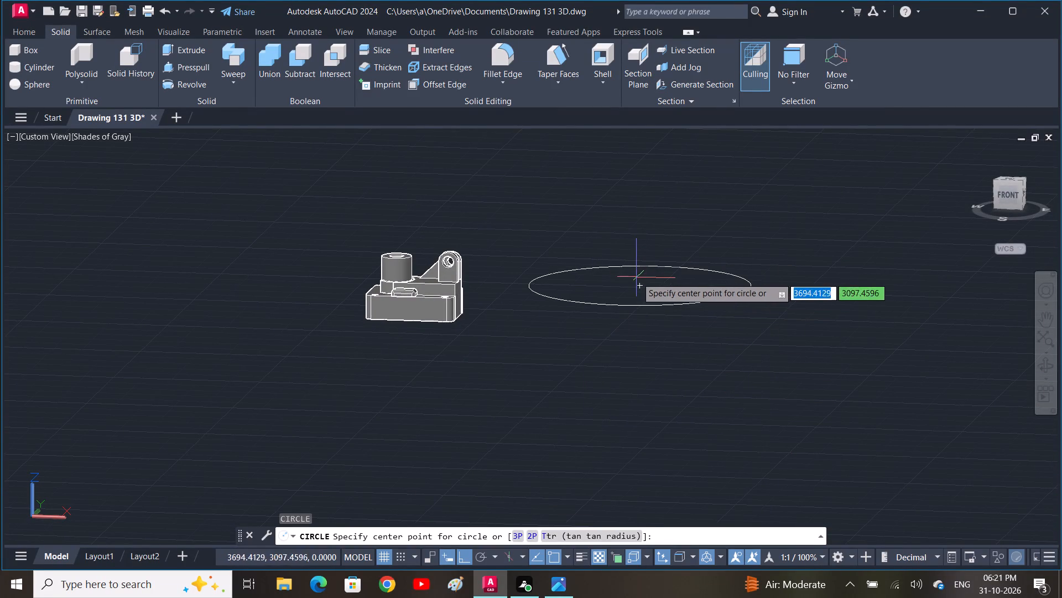
left_click(642, 288)
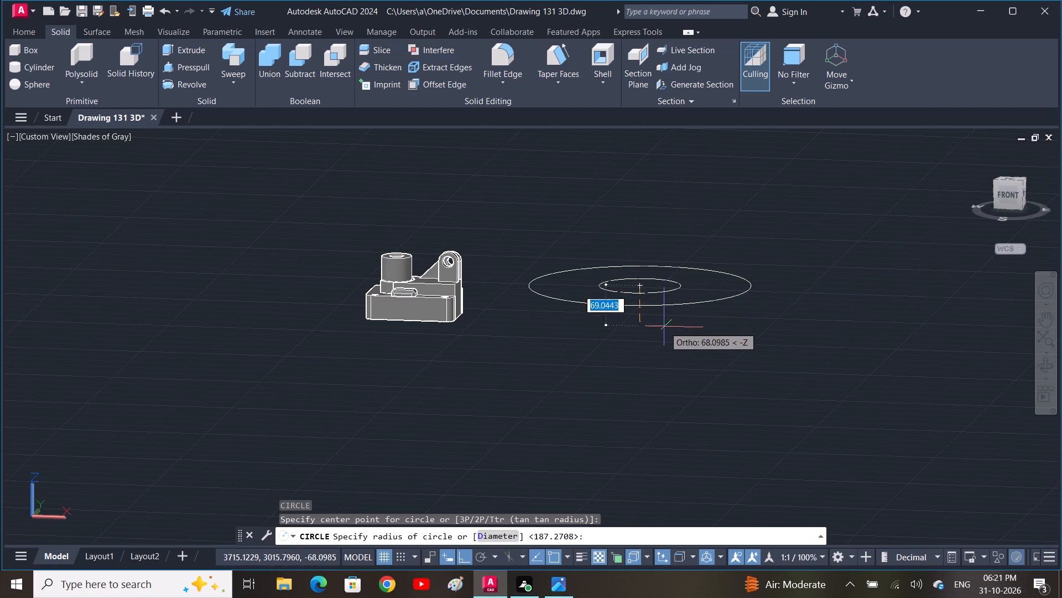
left_click(665, 330)
key("space")
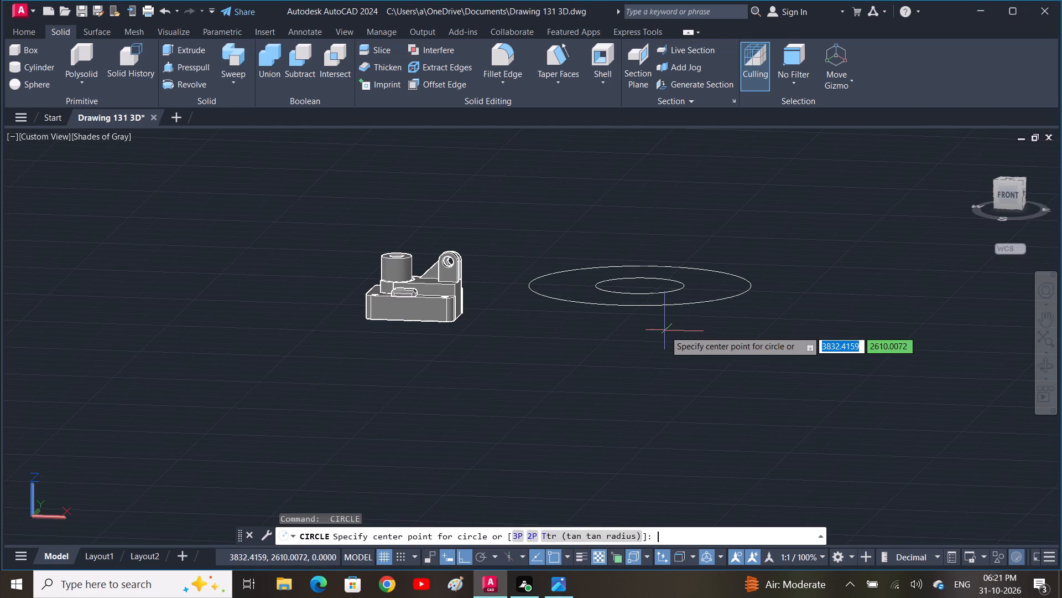
key("Escape")
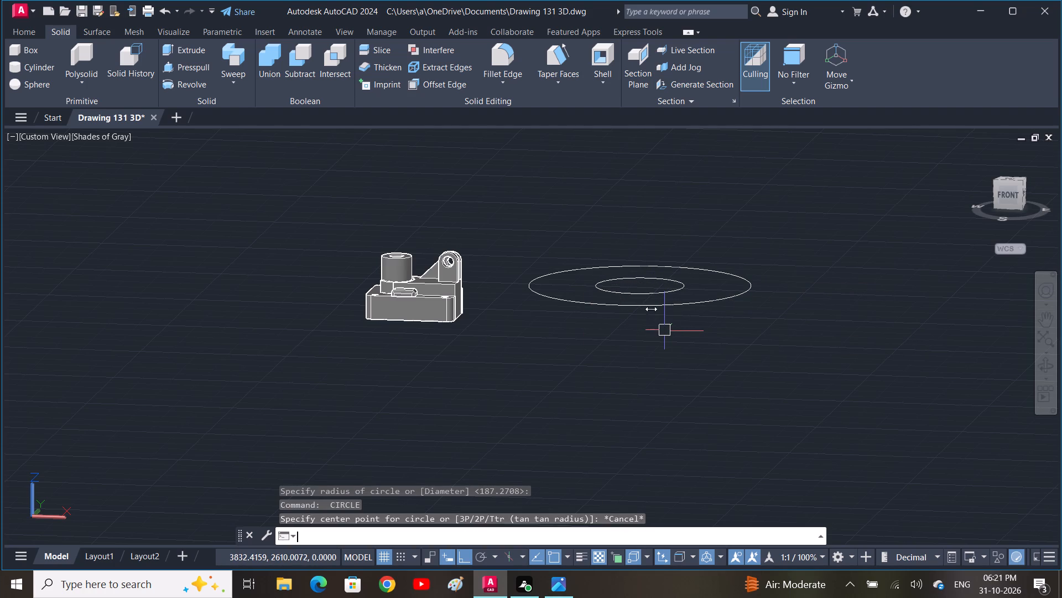
key("Escape")
key("Escape")
Draw a third circle from the same centre, matching the outer circle's radius of about 187.
type("CC")
key("space")
key("Escape")
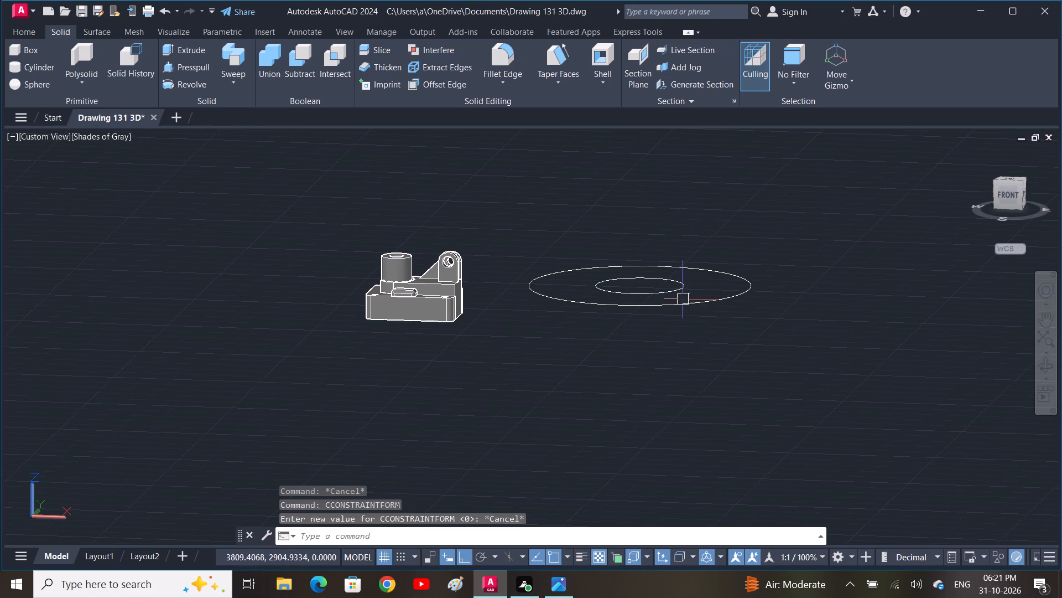
key("c")
key("space")
left_click(642, 285)
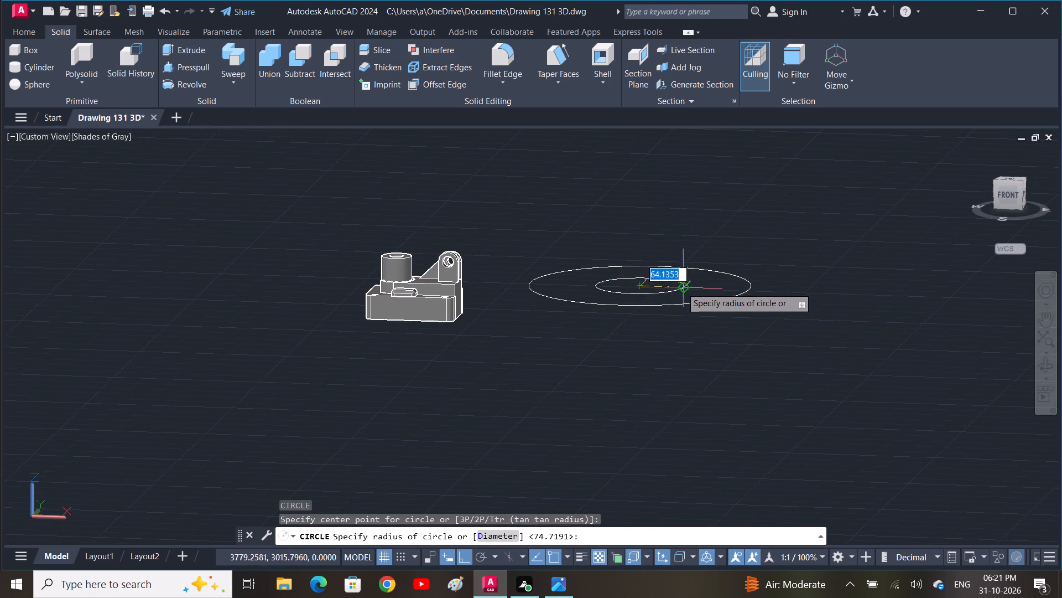
left_click(714, 298)
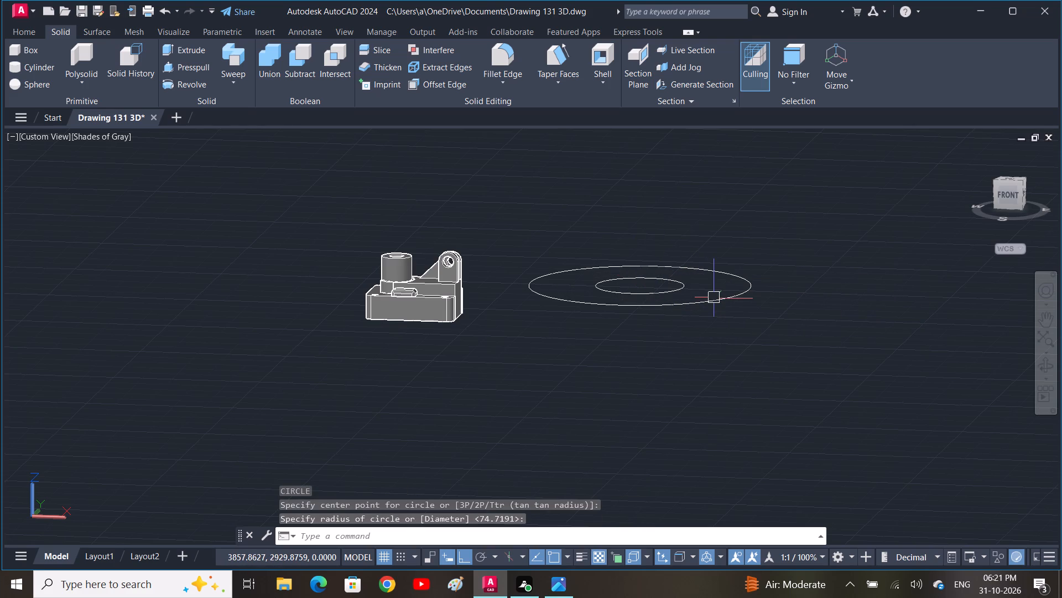
Presspull the ring area between the inner and outer circles into a tall hollow cylinder.
middle_click_drag(720, 282, 756, 167, "shift")
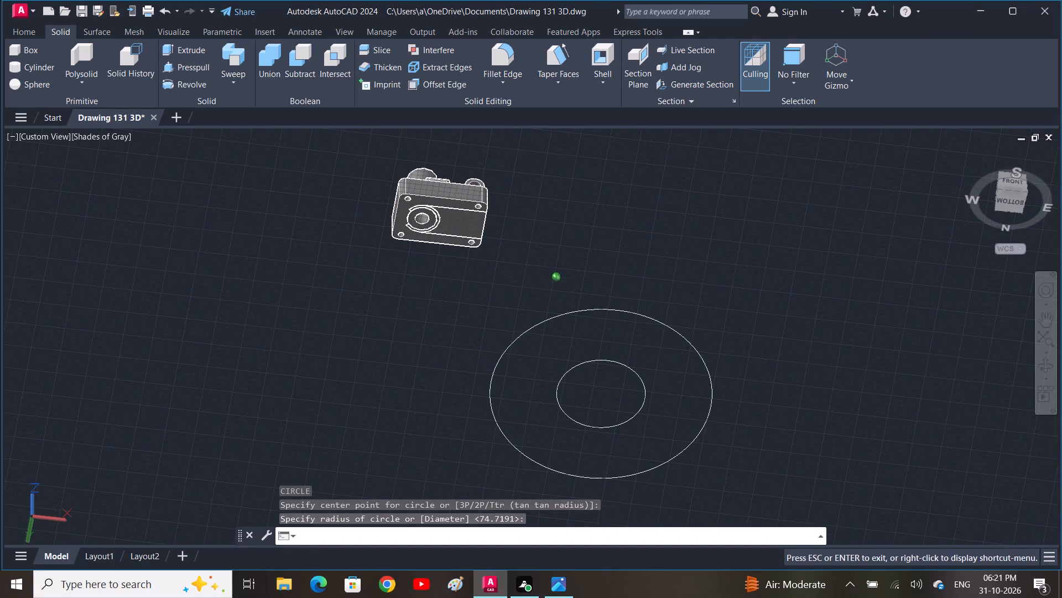
middle_click_drag(756, 167, 756, 168, "shift")
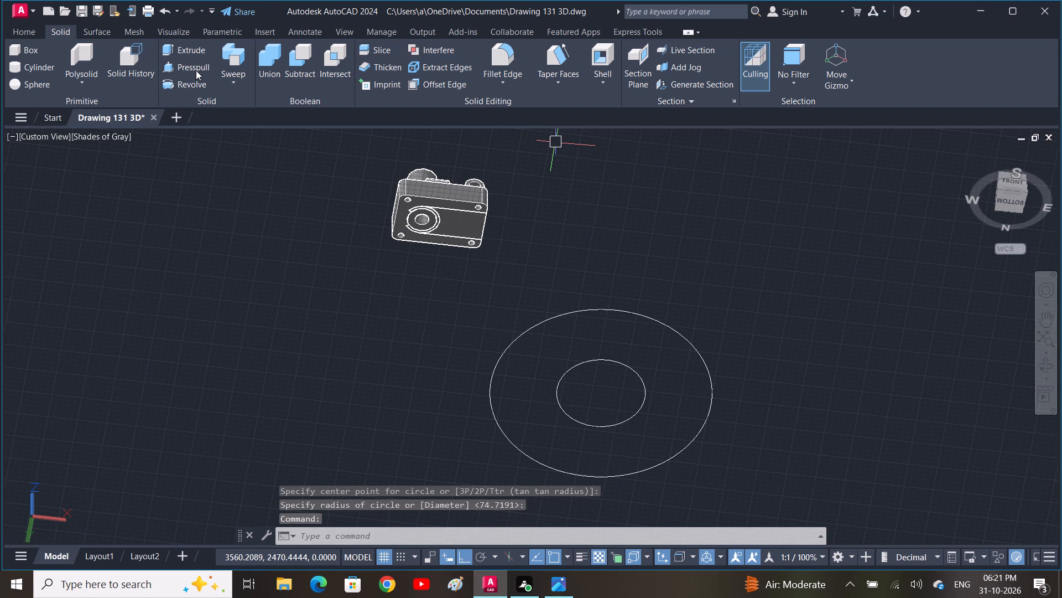
left_click(196, 69)
left_click(657, 415)
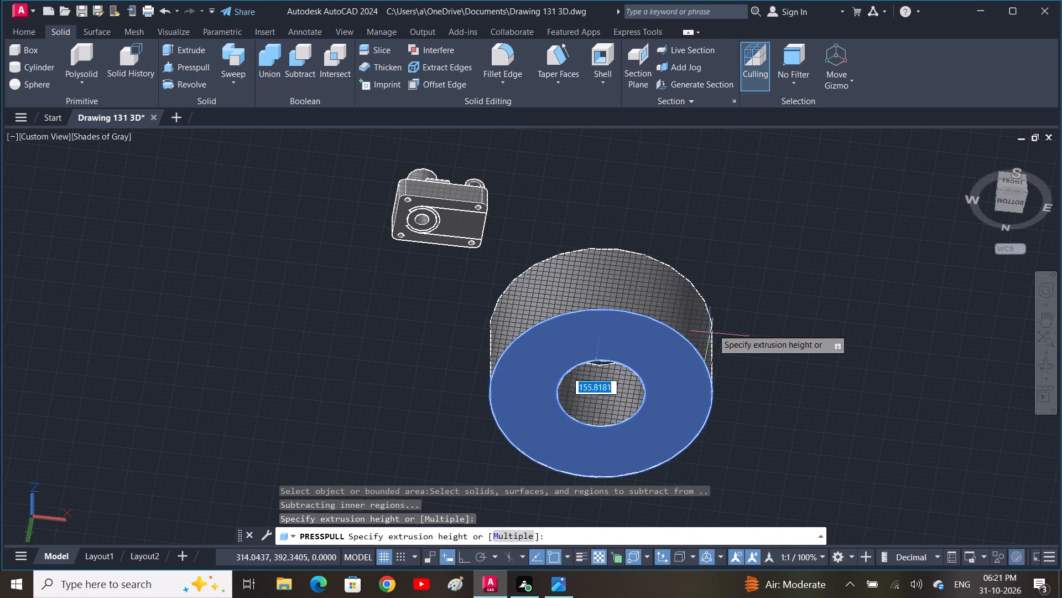
left_click(742, 279)
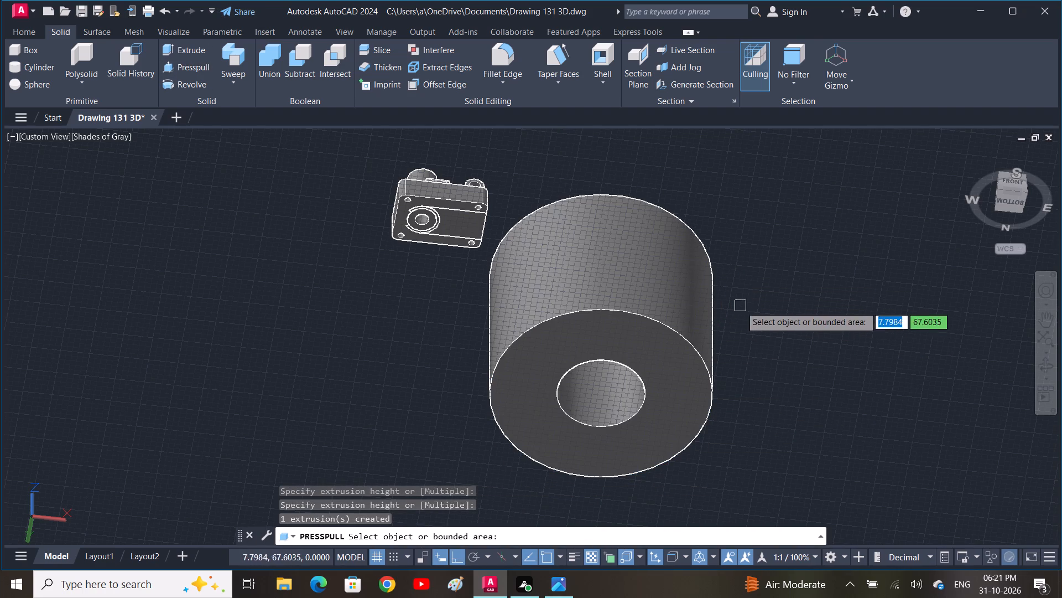
middle_click_drag(741, 299, 740, 377, "shift")
middle_click_drag(713, 298, 690, 461)
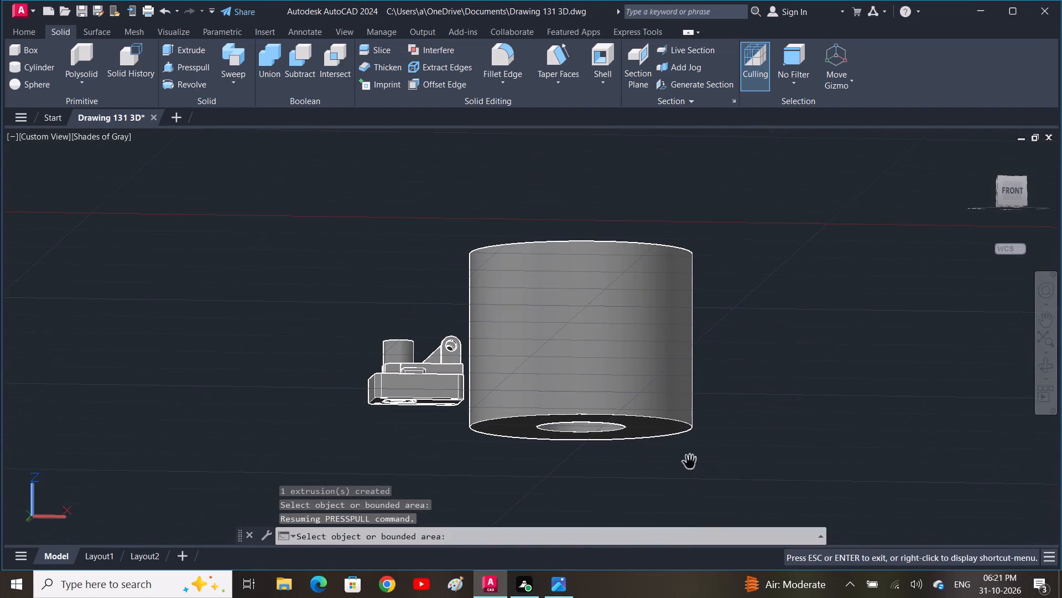
key("Escape")
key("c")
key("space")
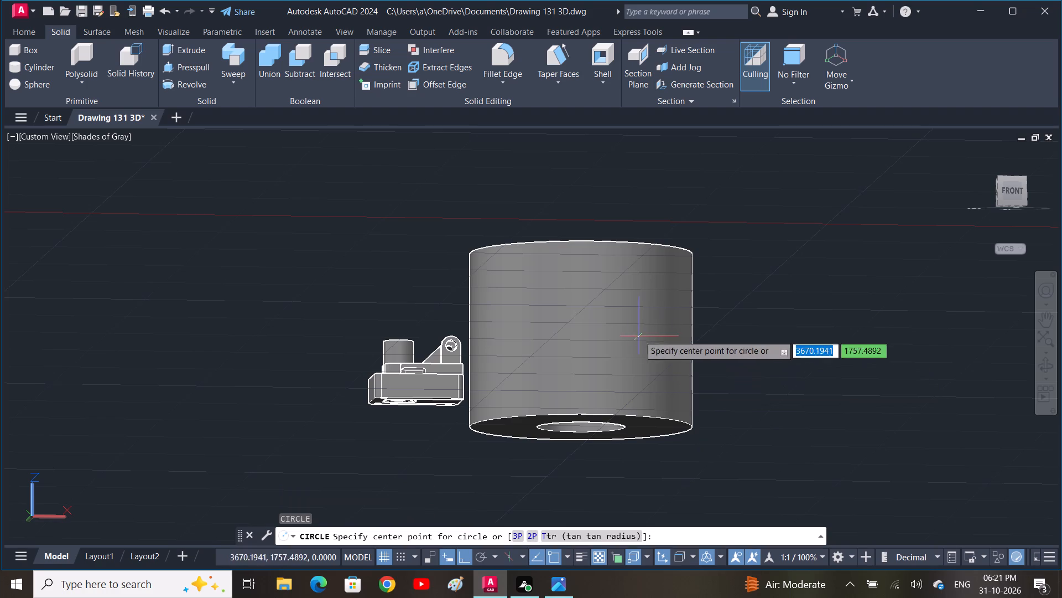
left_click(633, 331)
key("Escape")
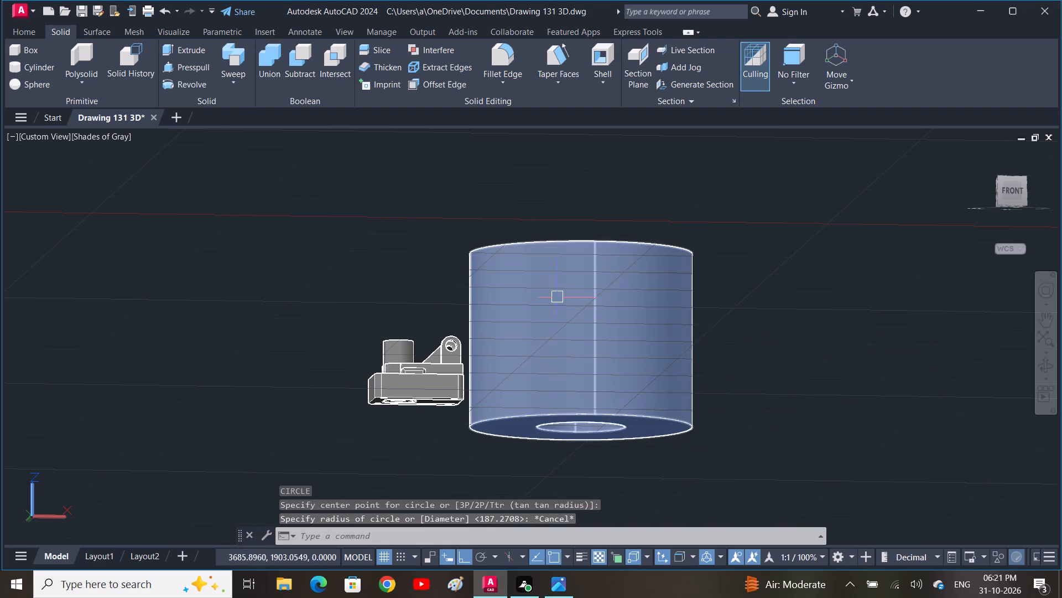
Draw a circle of radius about 76 on the Front view plane, over the hollow cylinder's side.
left_click(48, 132)
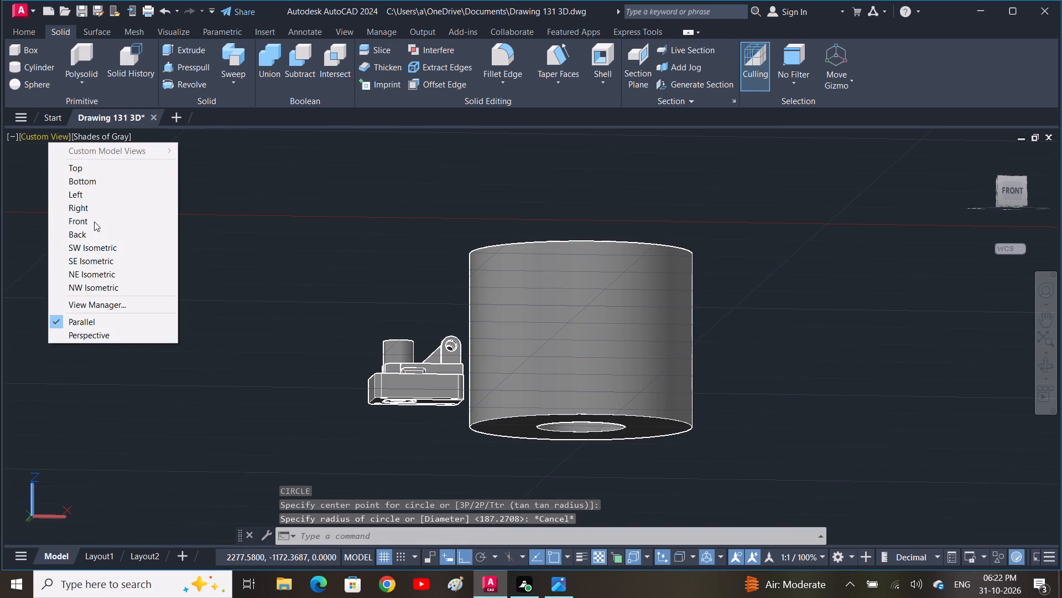
left_click(103, 226)
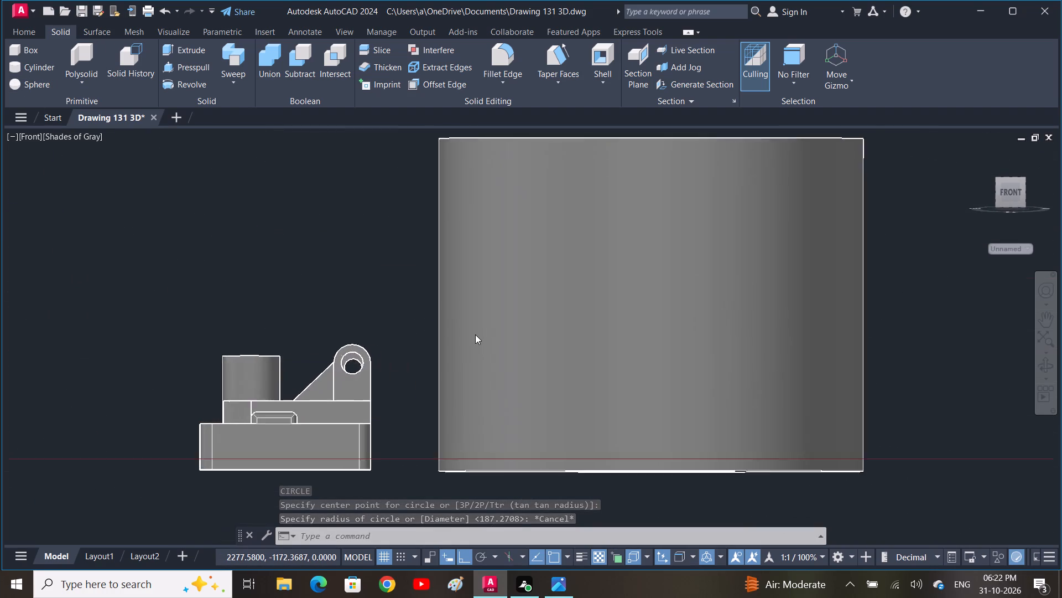
type("C")
key("space")
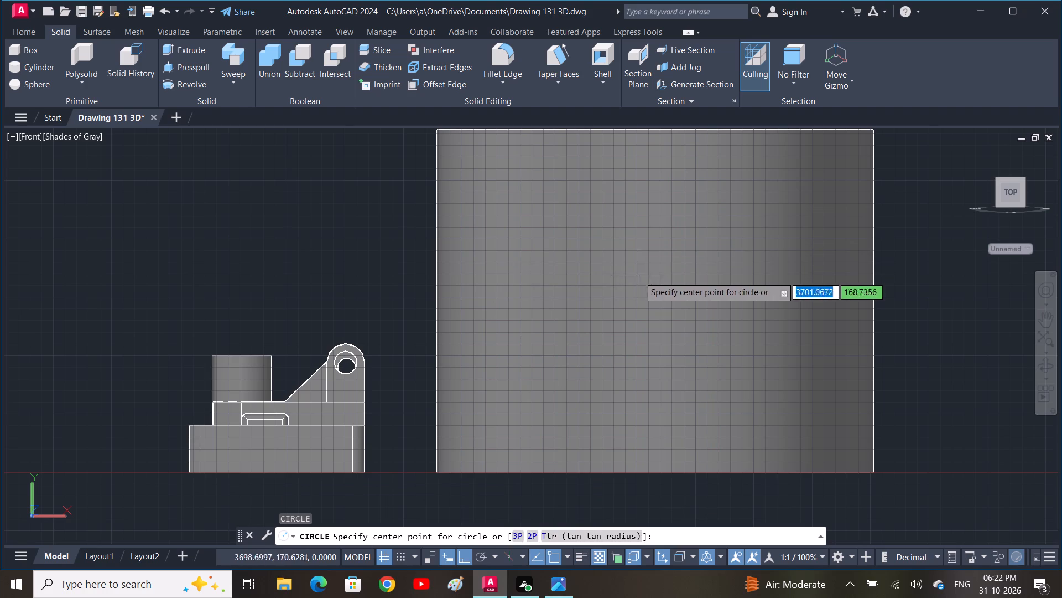
left_click(639, 276)
left_click(684, 355)
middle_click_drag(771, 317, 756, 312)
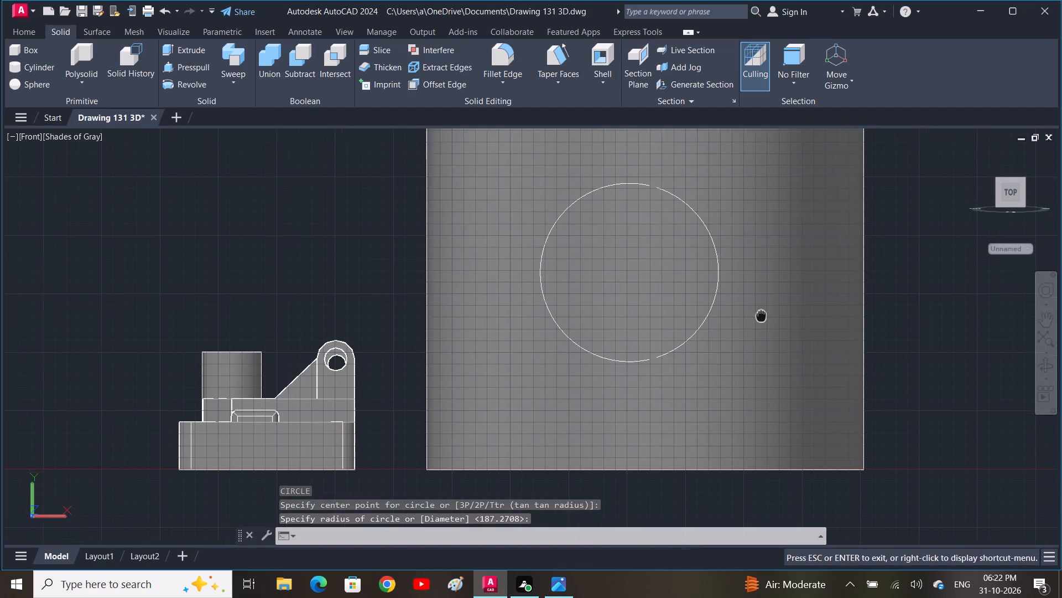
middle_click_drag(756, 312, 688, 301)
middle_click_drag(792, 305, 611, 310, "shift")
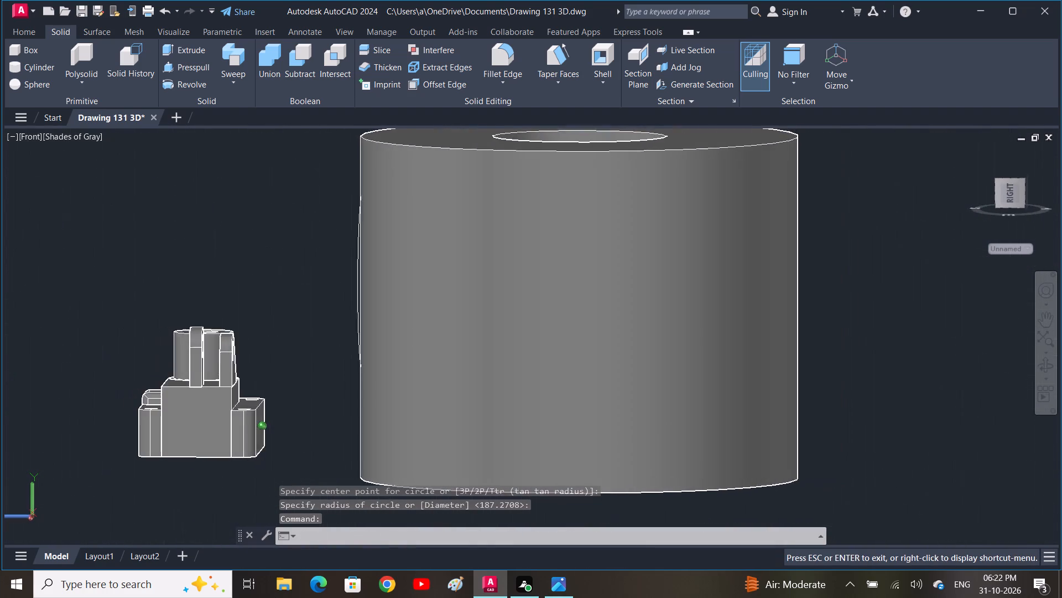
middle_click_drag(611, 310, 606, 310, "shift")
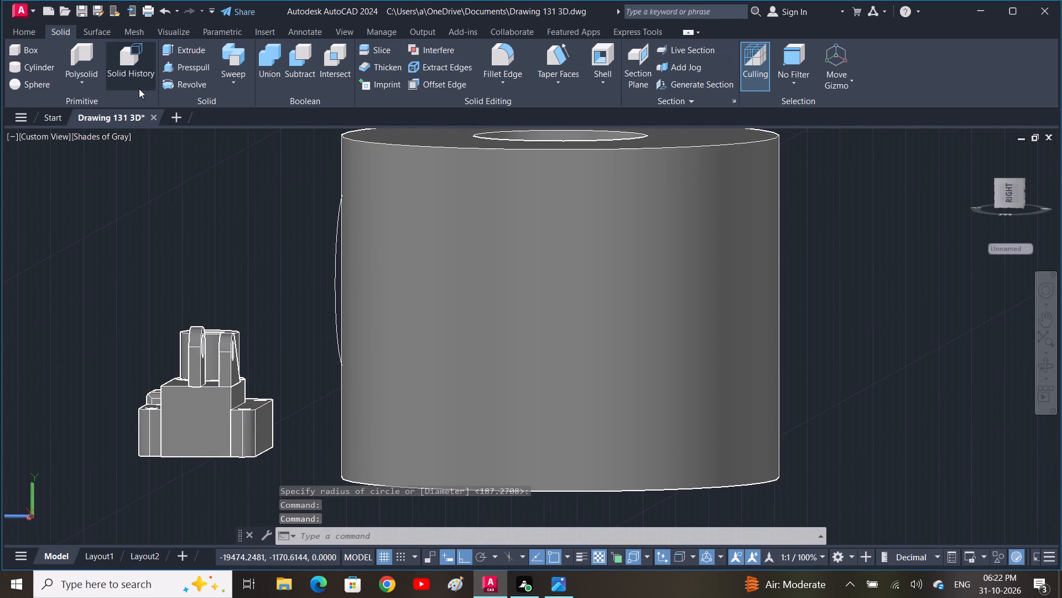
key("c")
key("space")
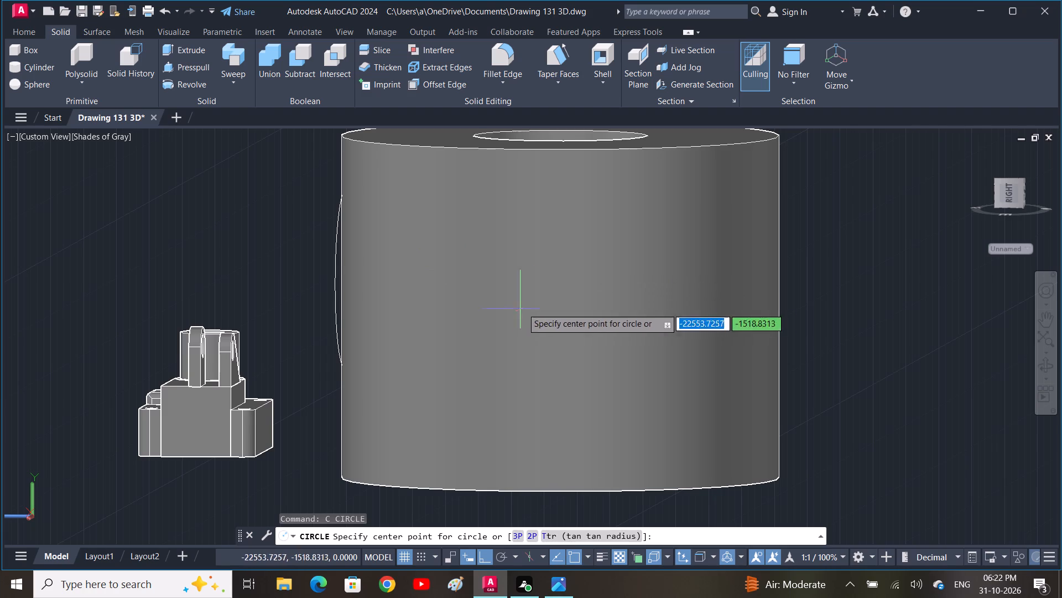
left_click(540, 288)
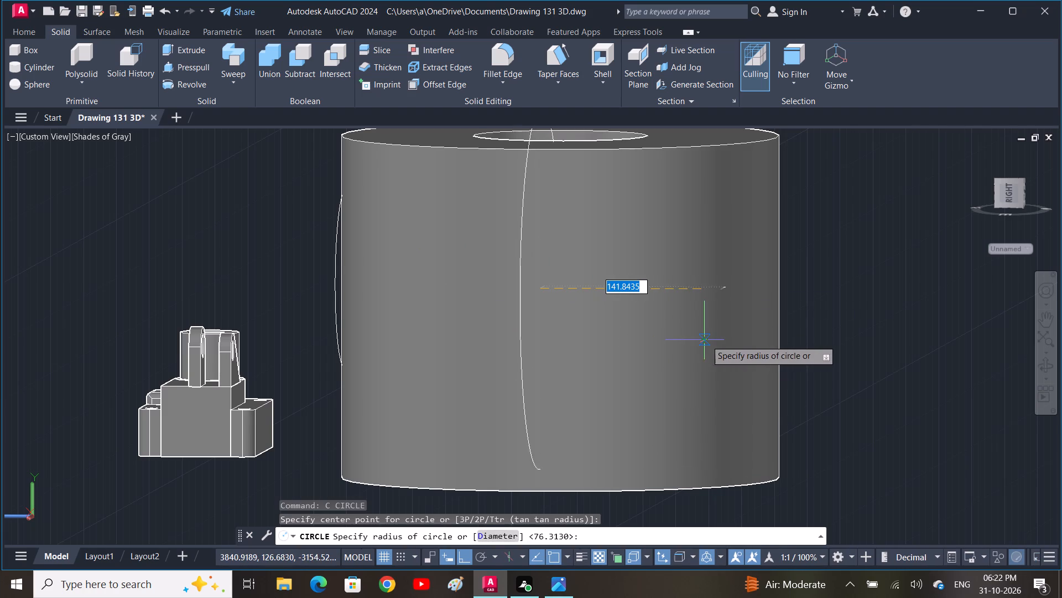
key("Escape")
Draw a circle on the Right view plane, over the upper middle of the hollow cylinder's side.
left_click(50, 134)
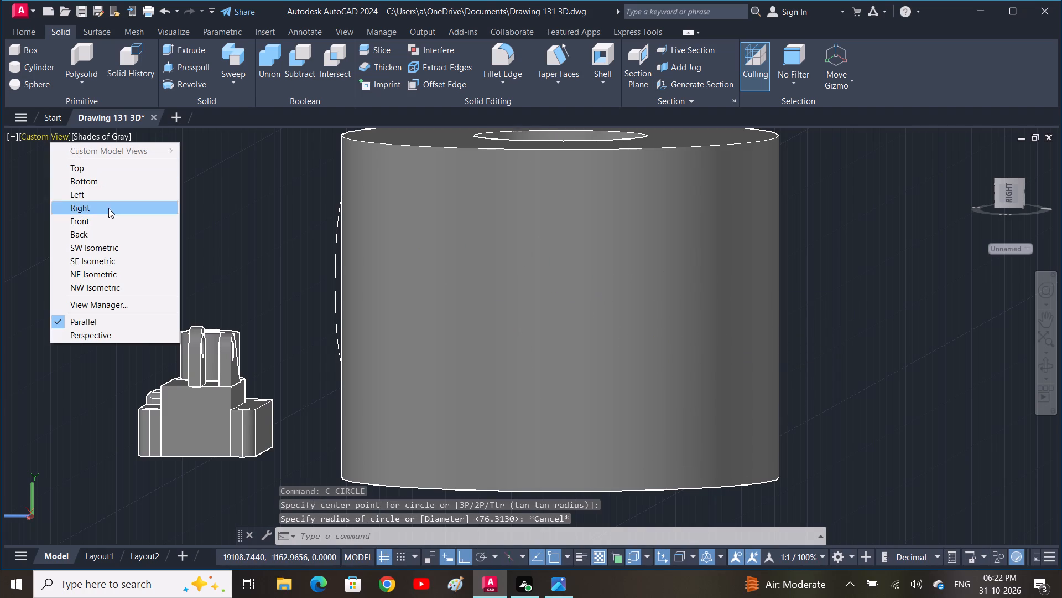
left_click(124, 204)
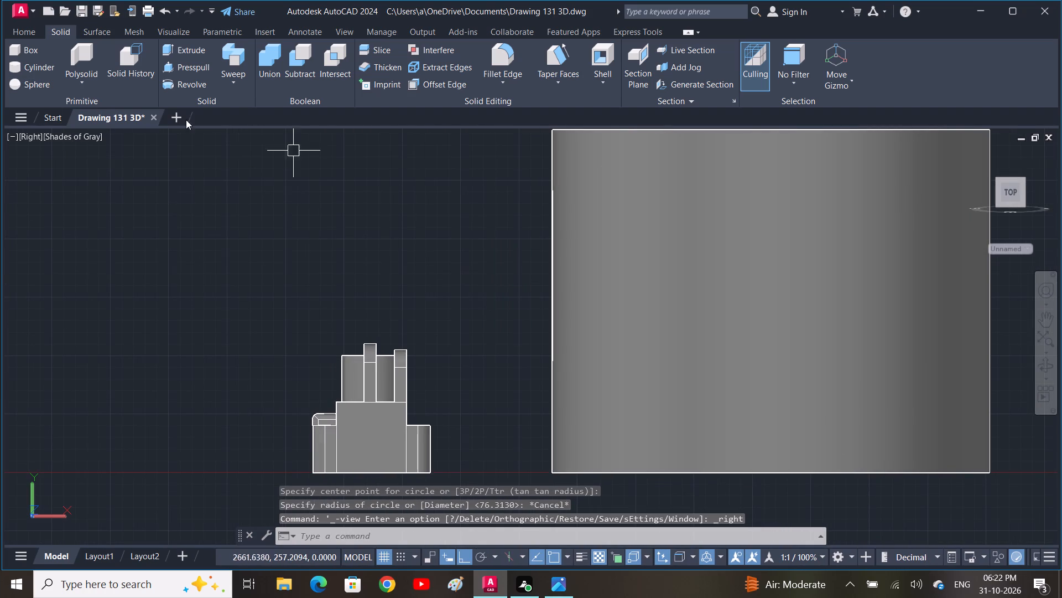
key("c")
key("space")
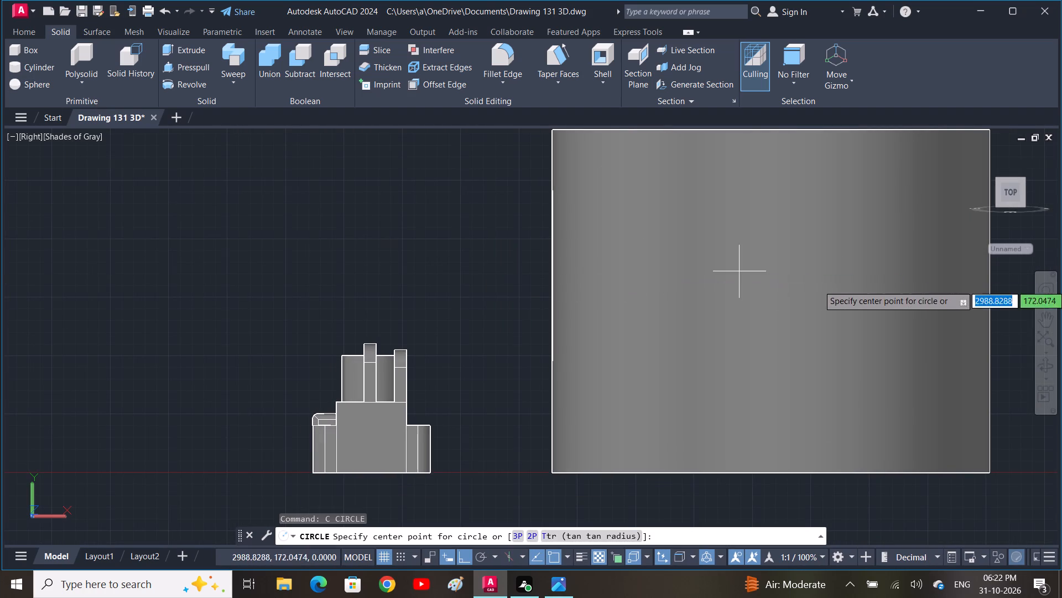
left_click(765, 262)
left_click(827, 347)
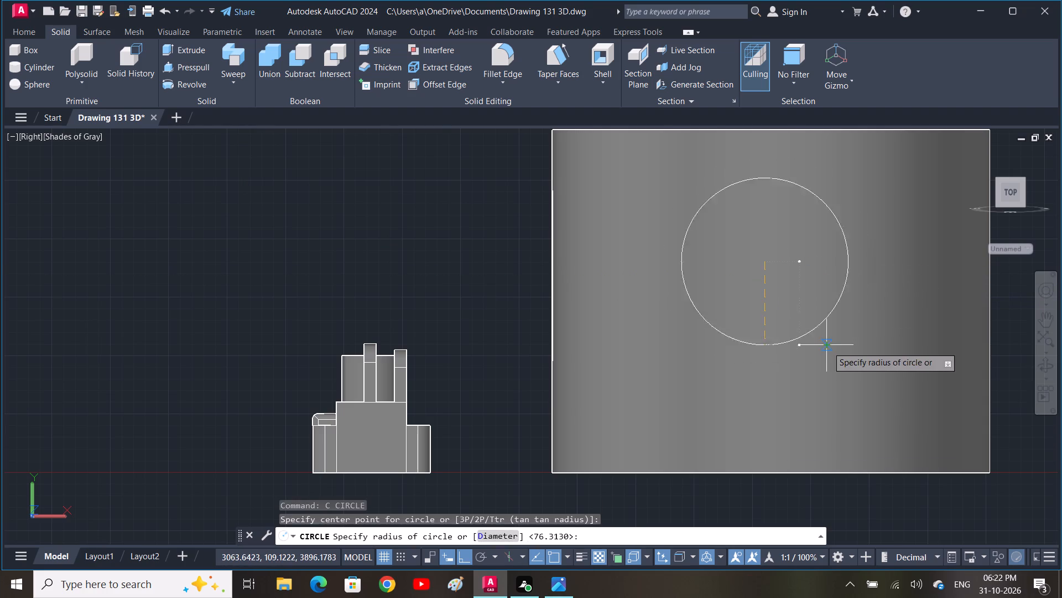
Draw a six-sided polygon inscribed in a circle on the Top view plane, partly overlapping the hollow cylinder.
middle_click_drag(821, 303, 626, 306)
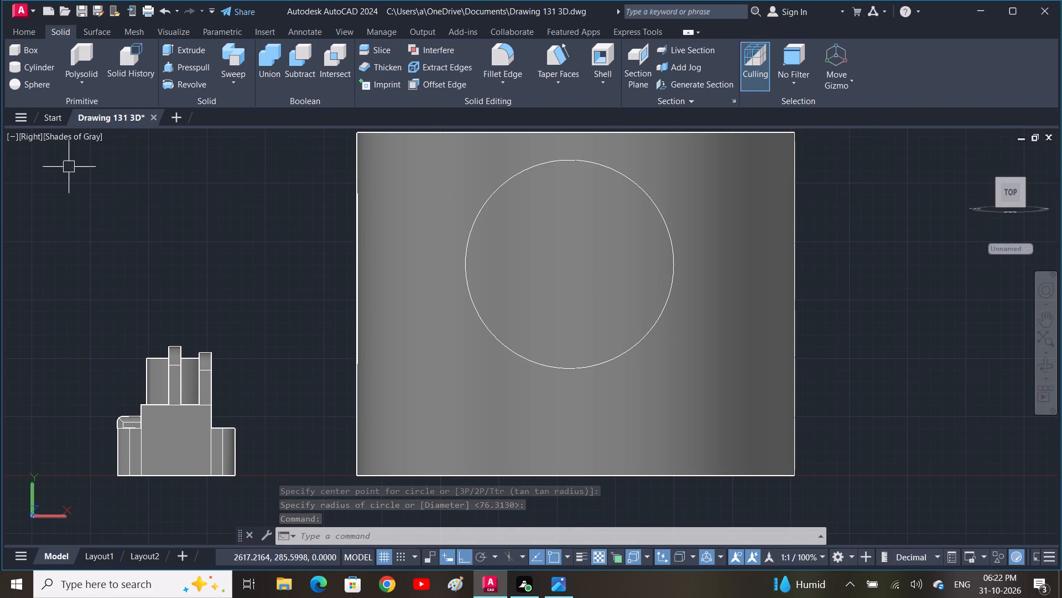
left_click(28, 133)
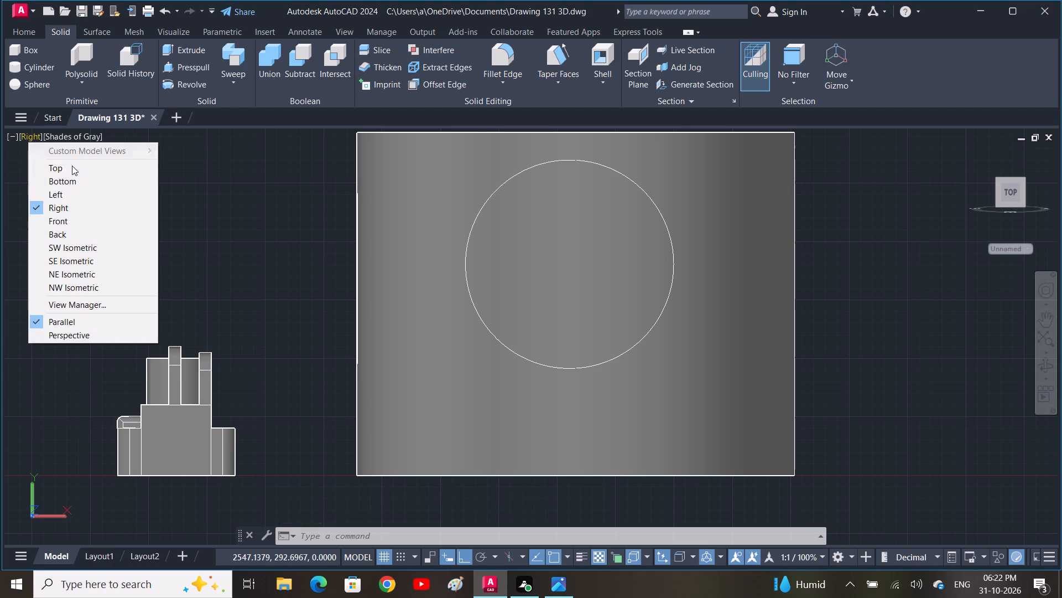
left_click(76, 167)
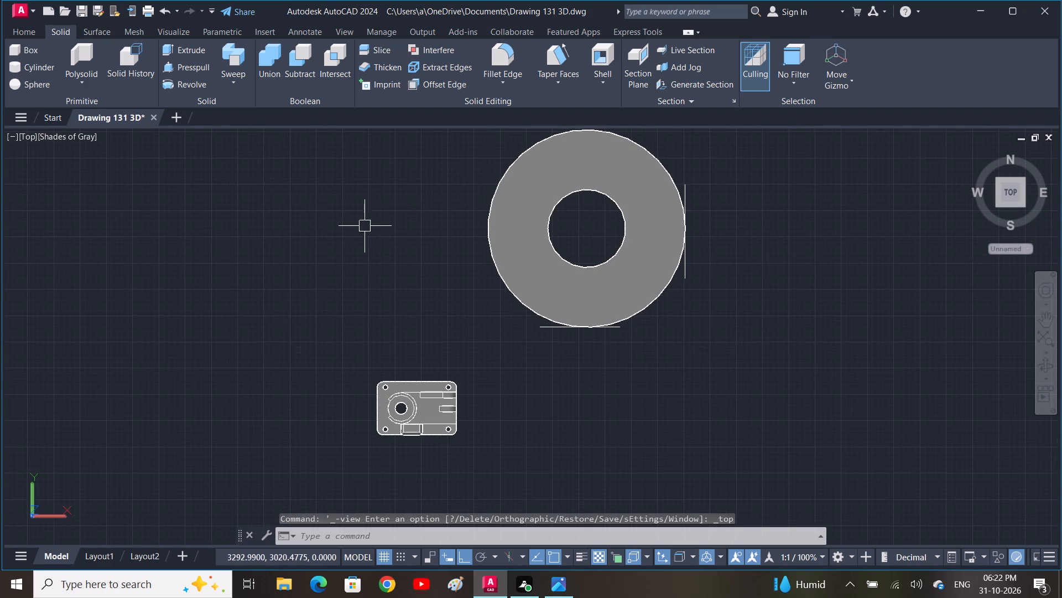
type("POL")
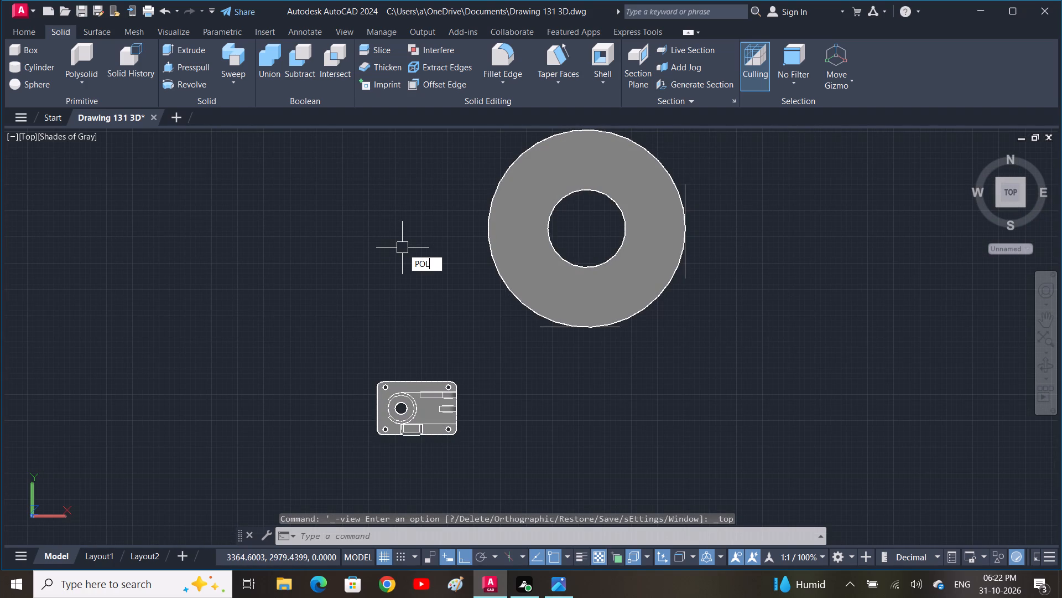
left_click(436, 281)
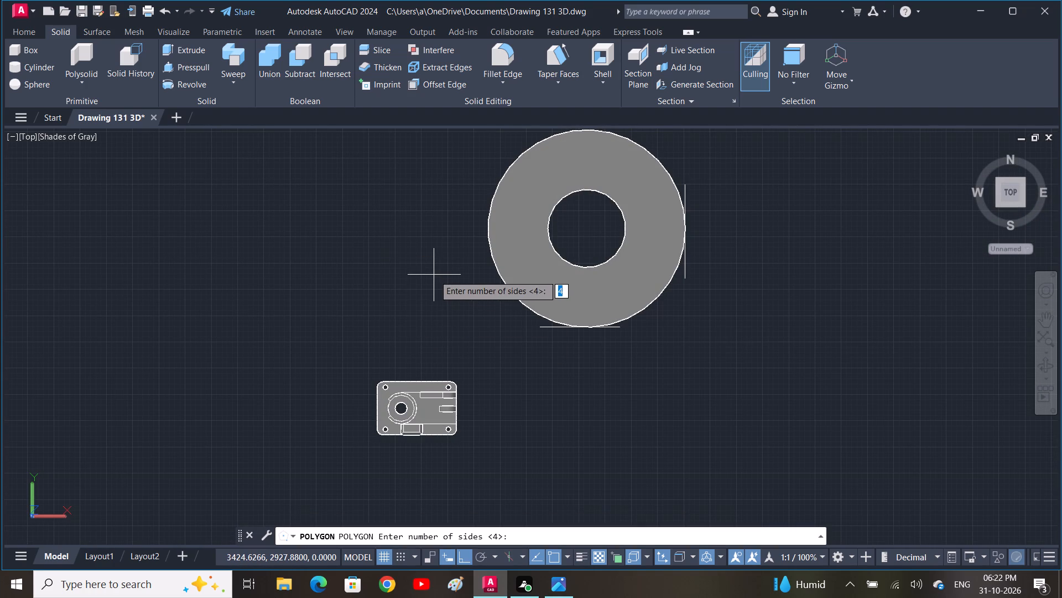
type("6")
key("space")
left_click(451, 201)
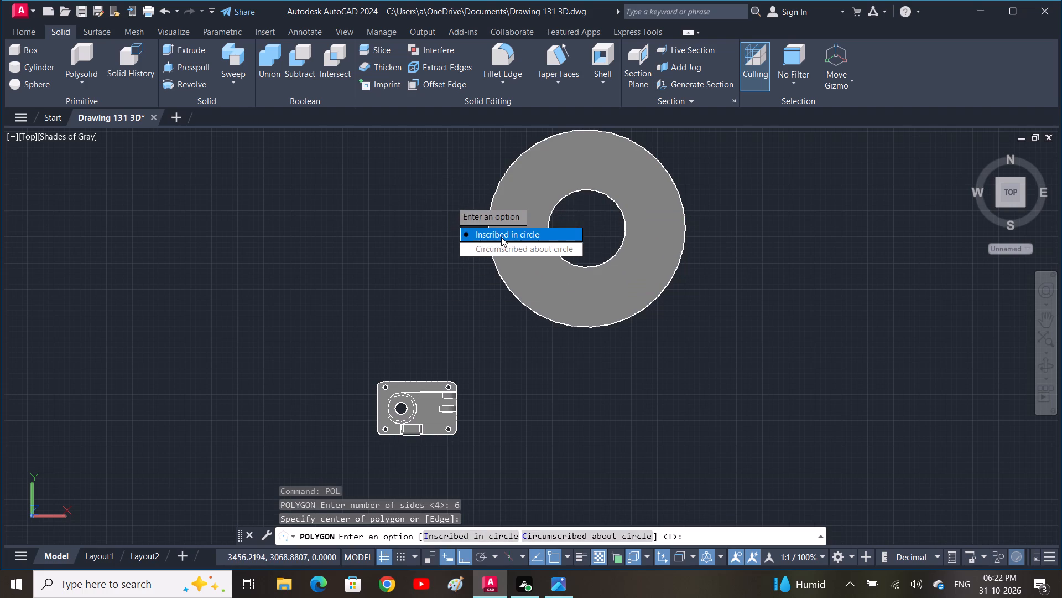
left_click_drag(505, 234, 451, 200)
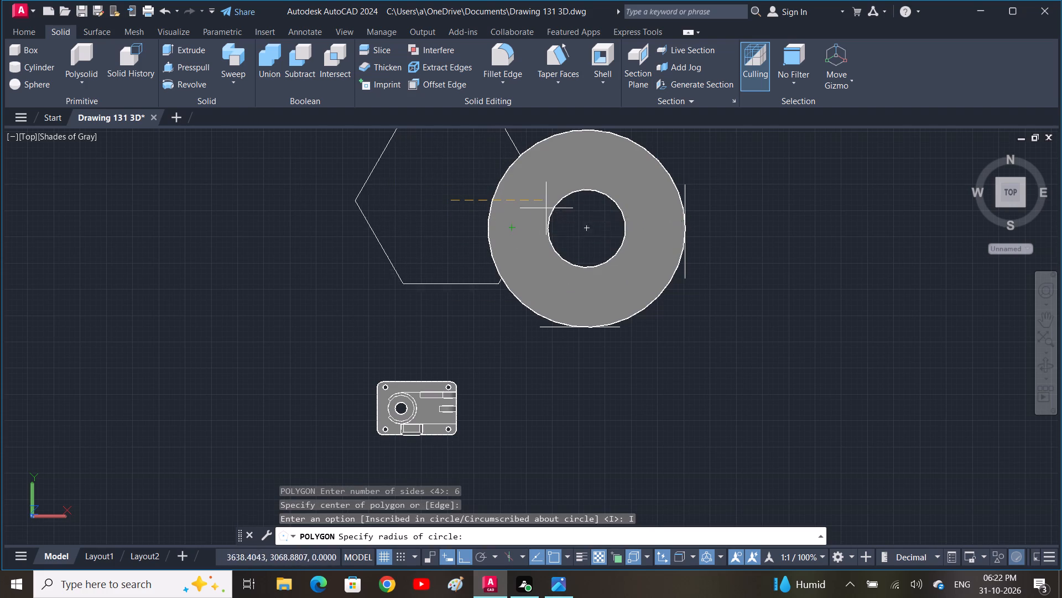
left_click(554, 211)
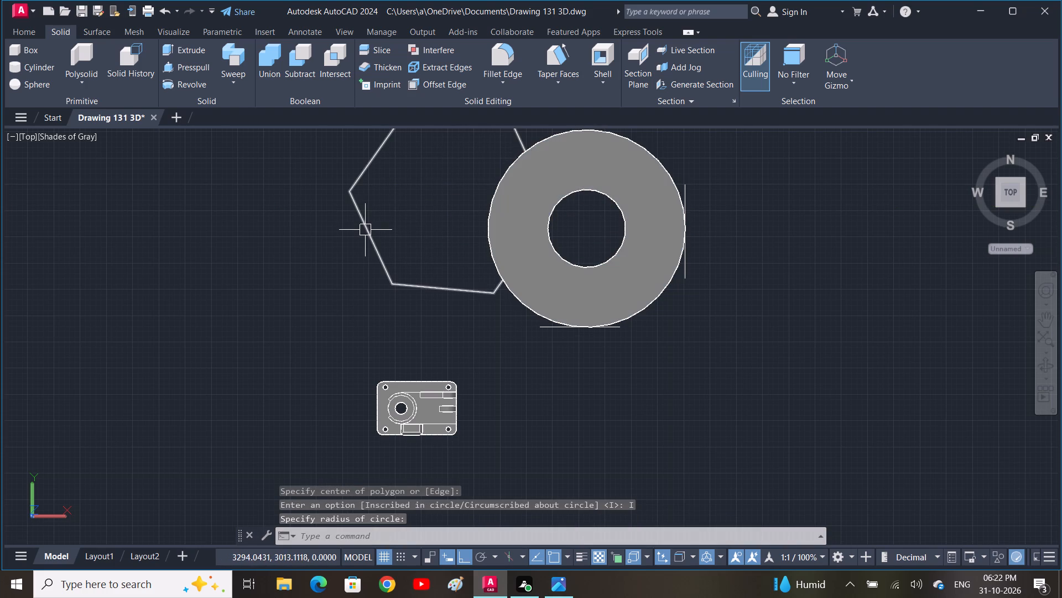
Presspull the Front-plane and Right-plane circles back through the hollow cylinder so that each projects from the opposite side.
middle_click_drag(367, 229, 428, 138, "shift")
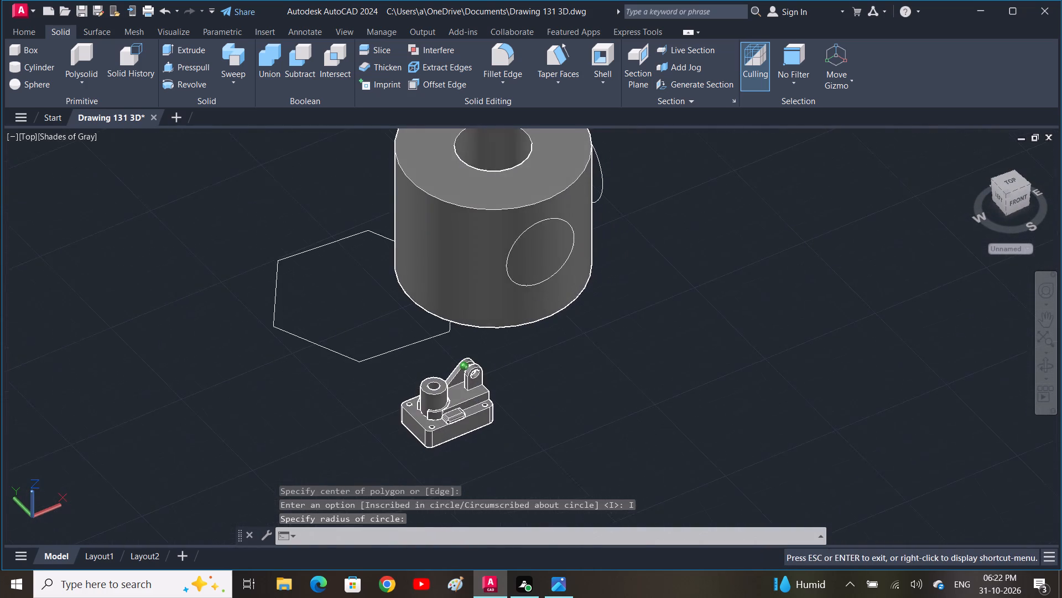
middle_click_drag(428, 138, 429, 137, "shift")
left_click(185, 69)
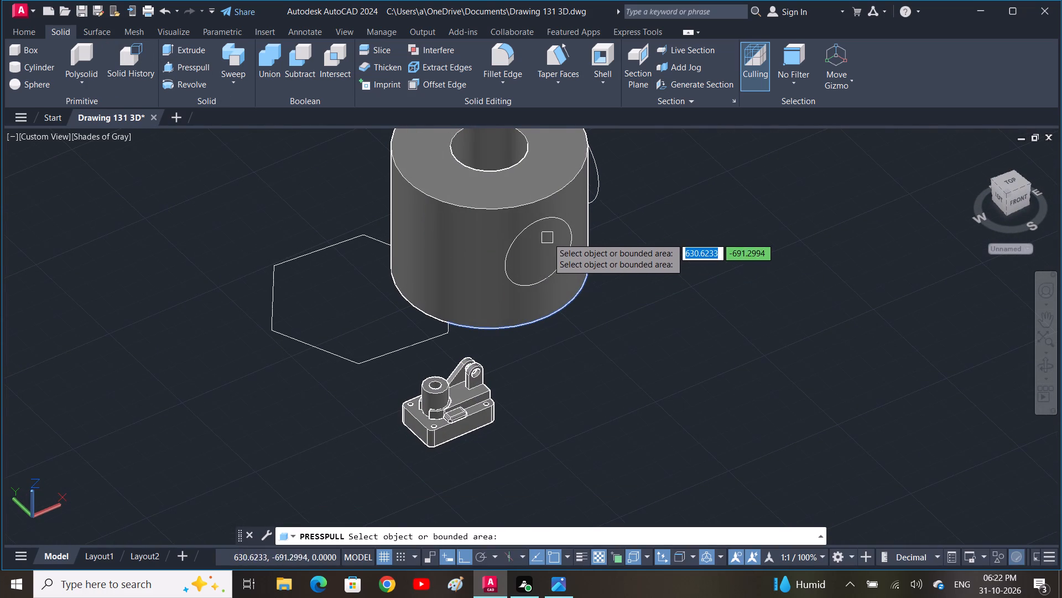
left_click(558, 221)
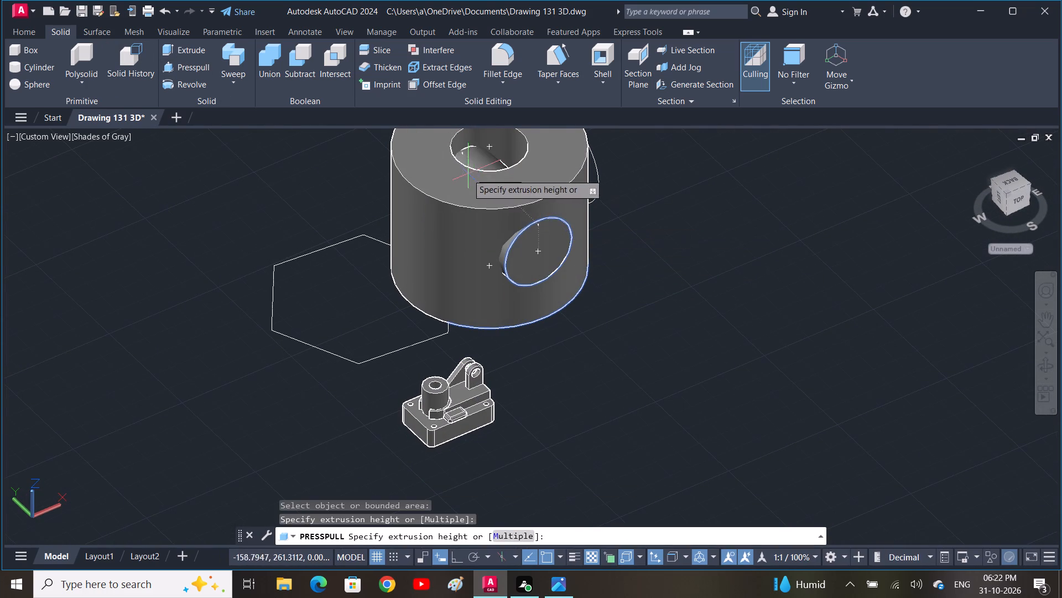
middle_click_drag(392, 152, 440, 228)
left_click(391, 184)
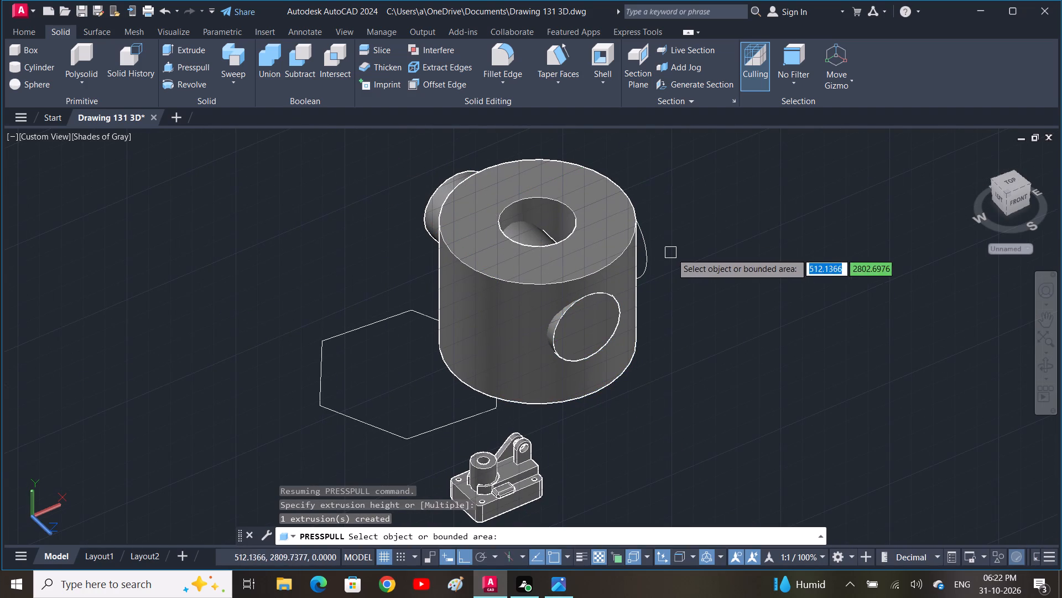
middle_click_drag(664, 252, 530, 268, "shift")
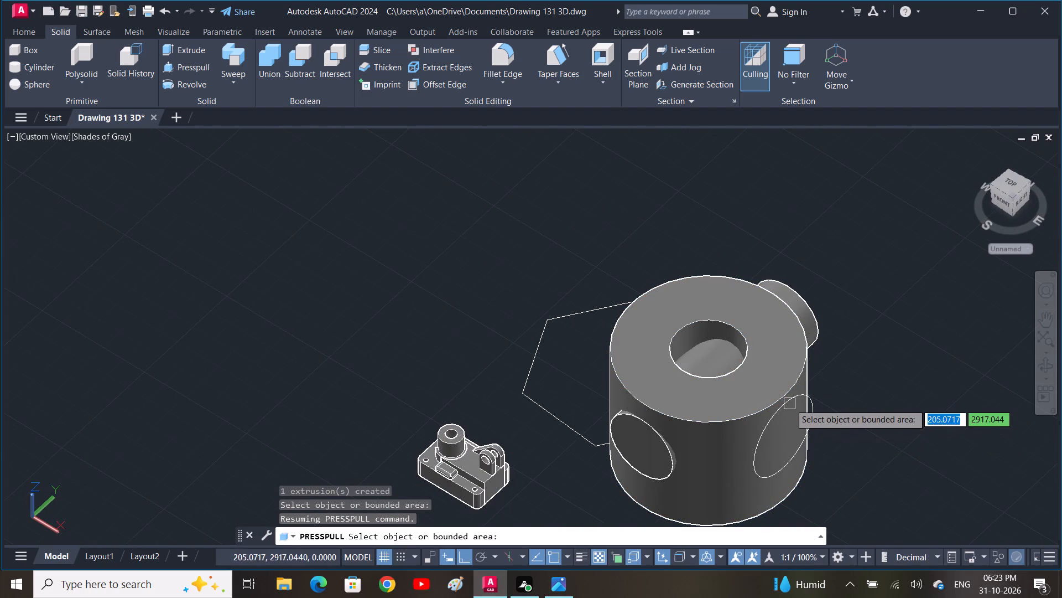
left_click(816, 405)
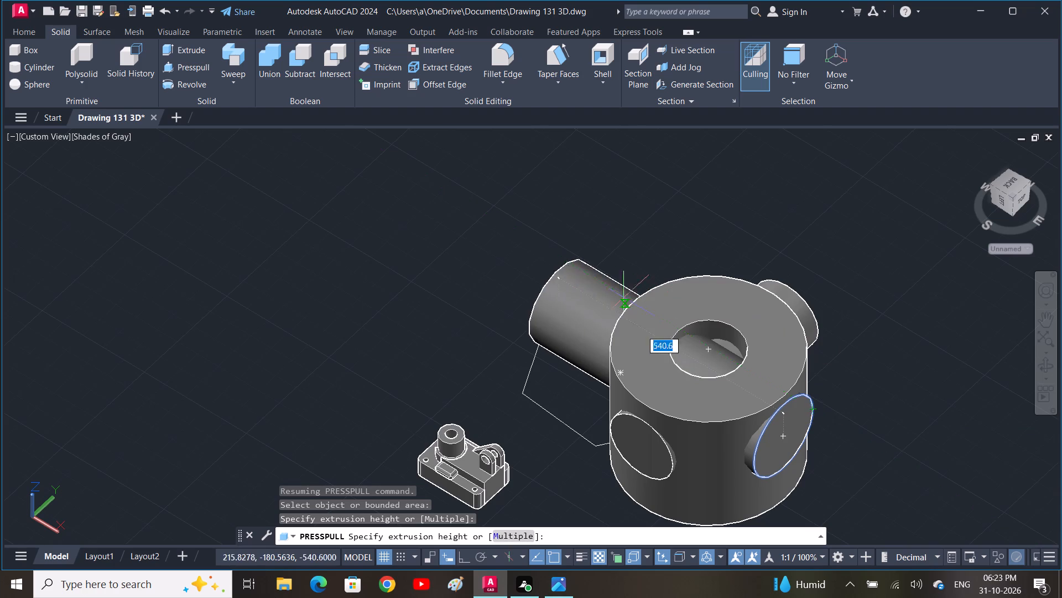
left_click(608, 292)
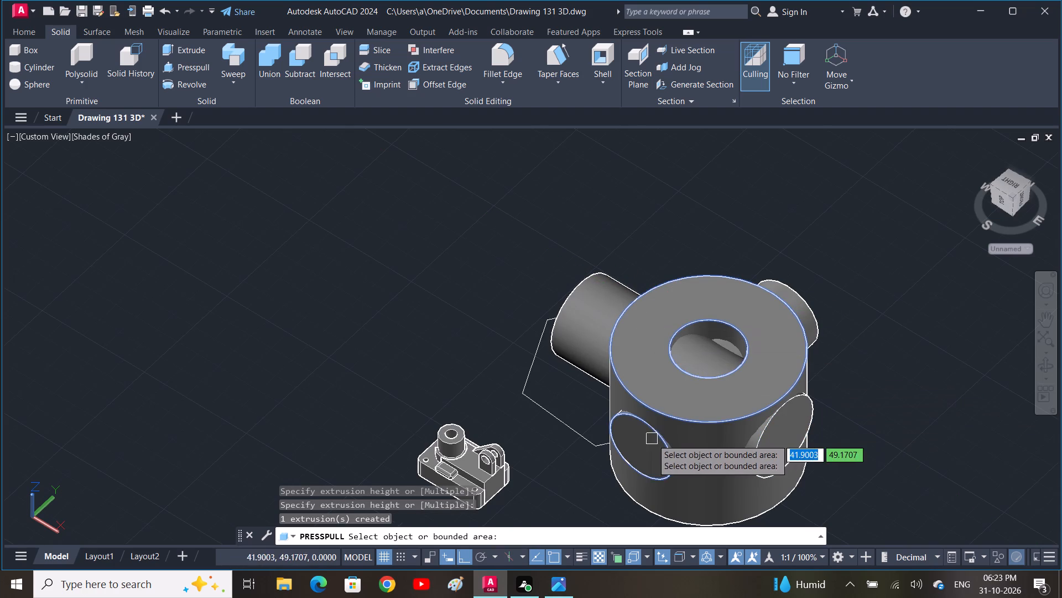
Presspull the part of the hollow cylinder's bottom face overlapped by the hexagon upward through the cylinder.
middle_click_drag(639, 410, 670, 302, "shift")
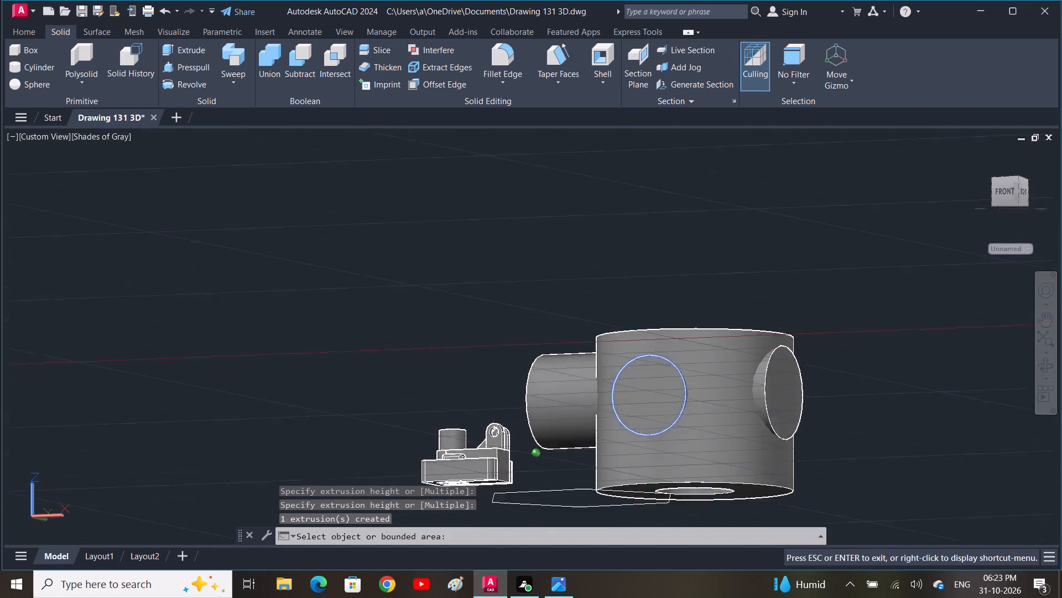
middle_click_drag(670, 302, 689, 234, "shift")
scroll(689, 234, "down", 1, "shift")
middle_click_drag(649, 359, 683, 228)
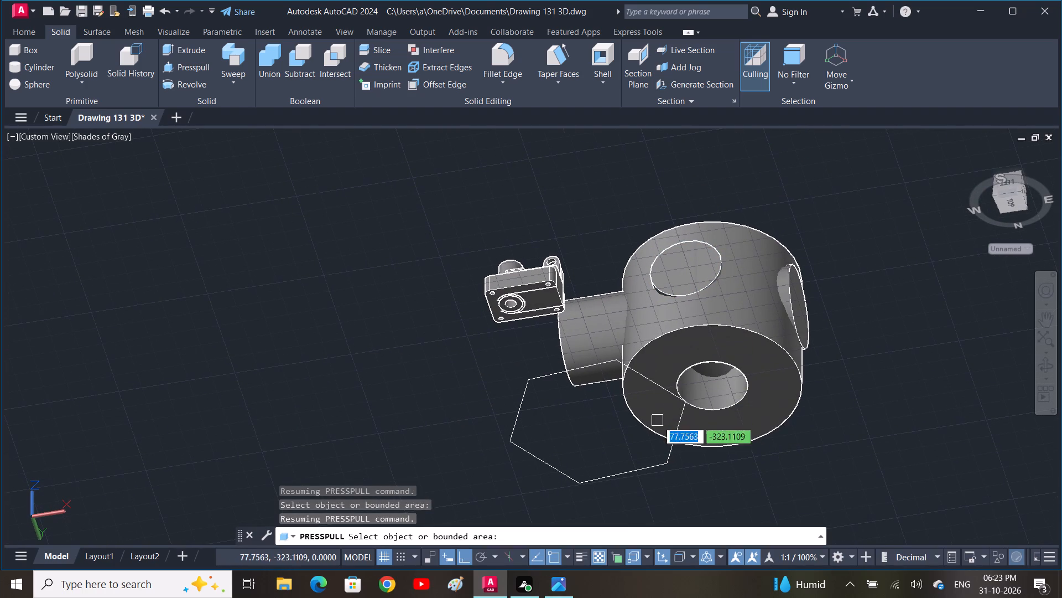
left_click(661, 417)
left_click(678, 210)
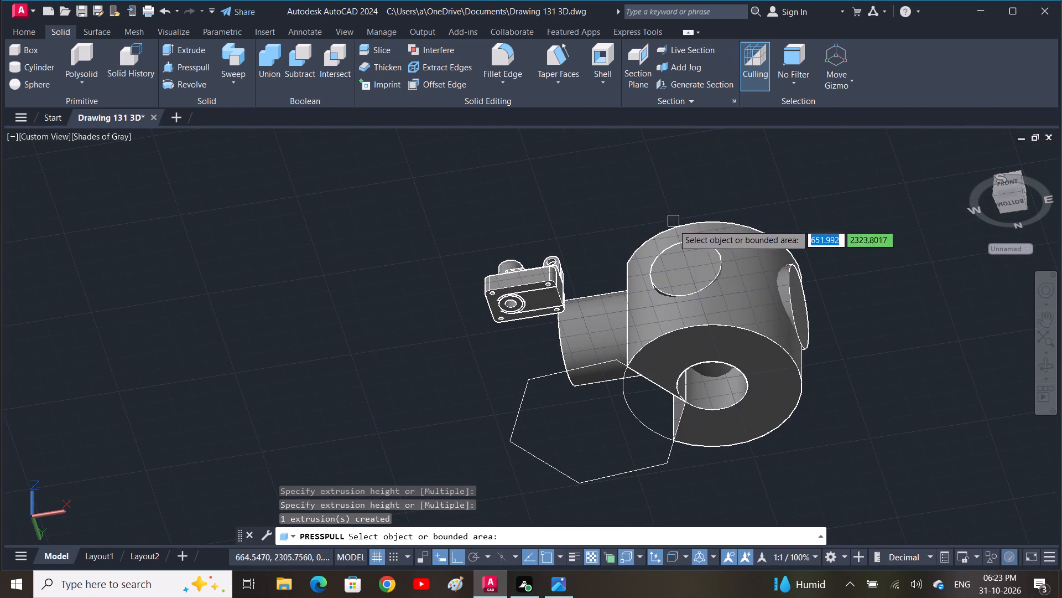
Presspull the hexagon area outside the hollow cylinder upward into a tall block beside it.
left_click(626, 434)
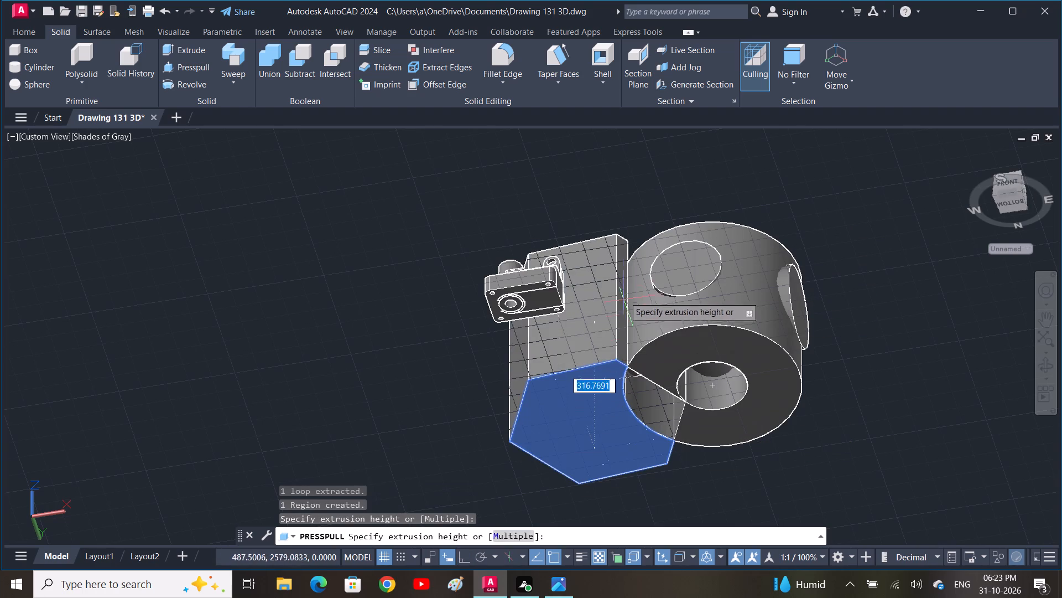
left_click(625, 254)
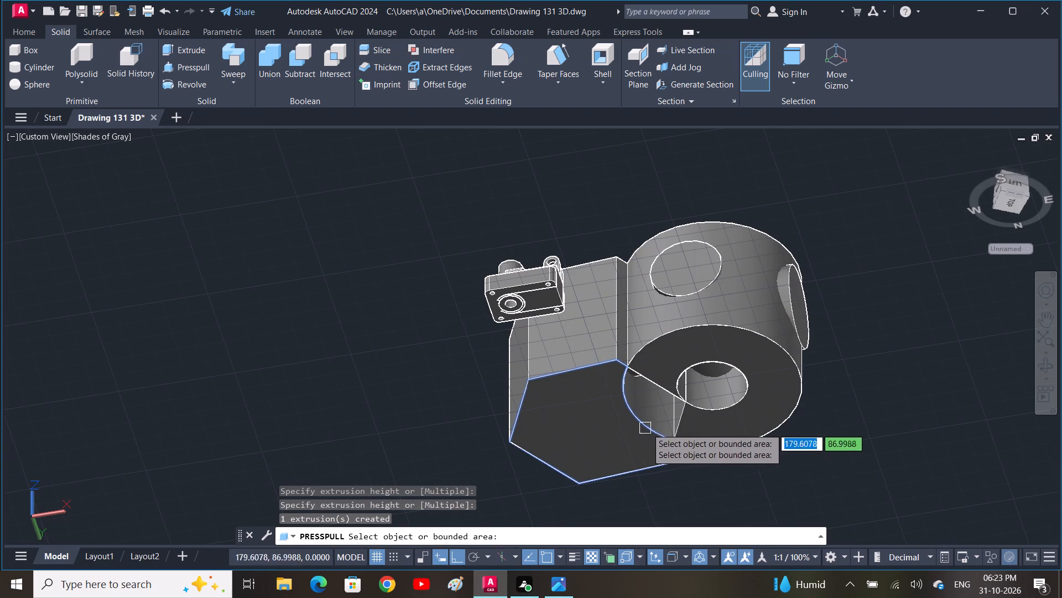
Presspull the central circle on the hollow cylinder's underside a short distance into the bore.
left_click(727, 395)
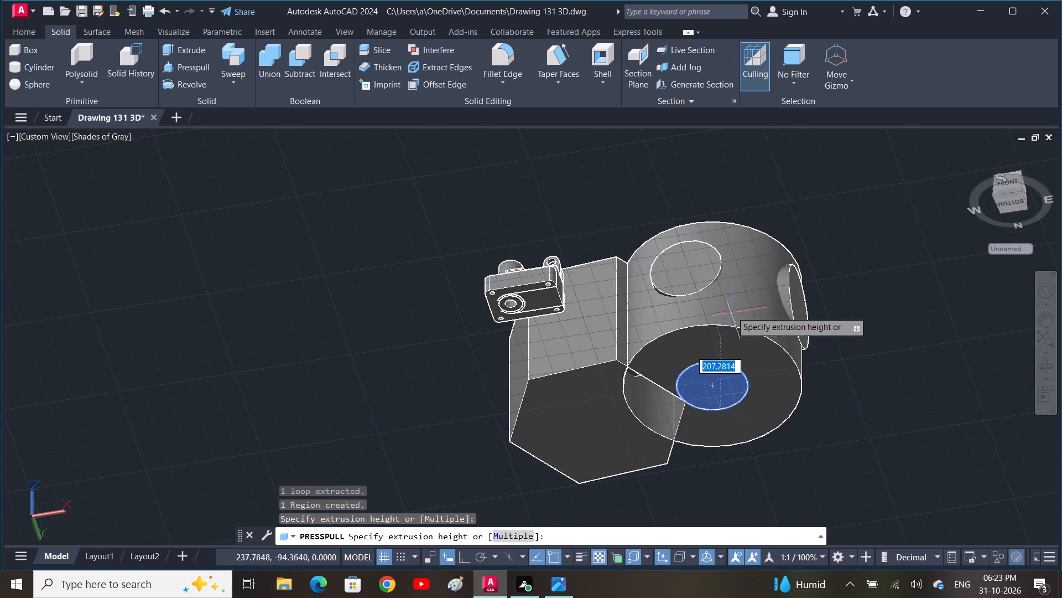
left_click(725, 409)
Presspull the Right-plane and Front-plane circles outward into round bosses projecting from the hollow cylinder's side.
left_click(803, 322)
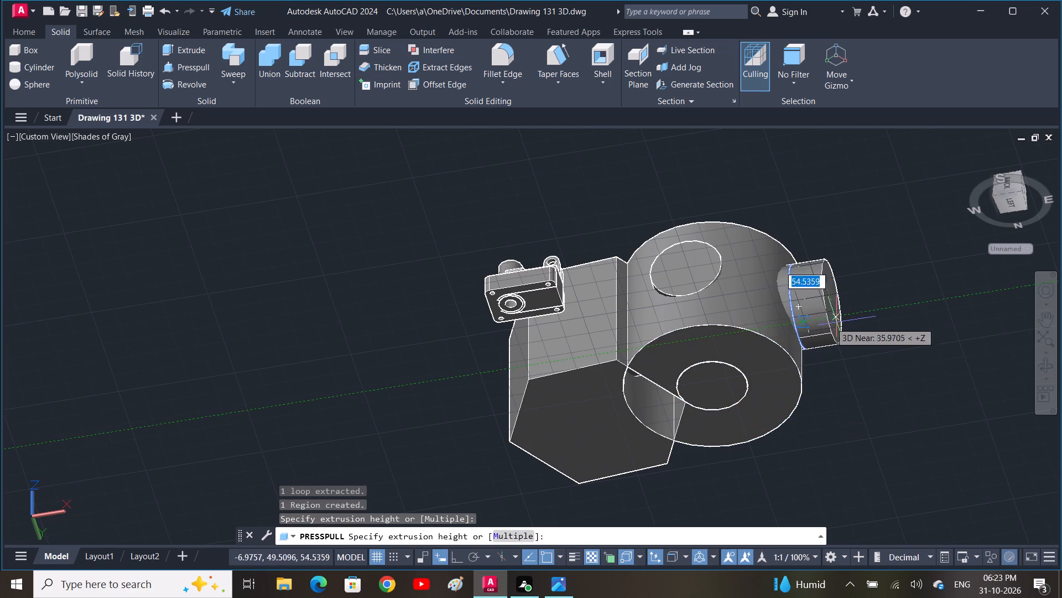
left_click(897, 319)
left_click(671, 271)
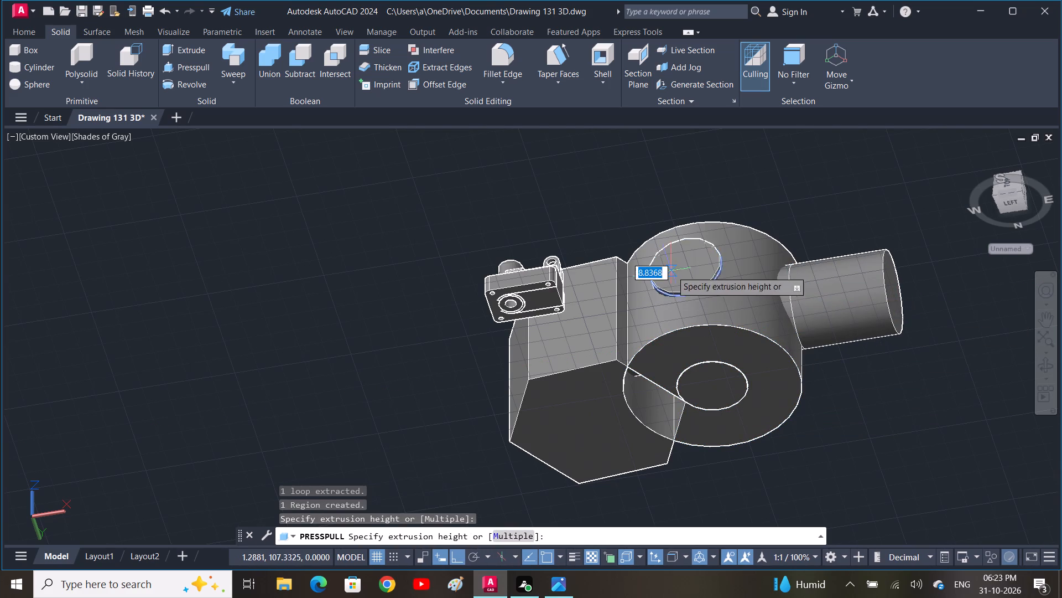
left_click(628, 209)
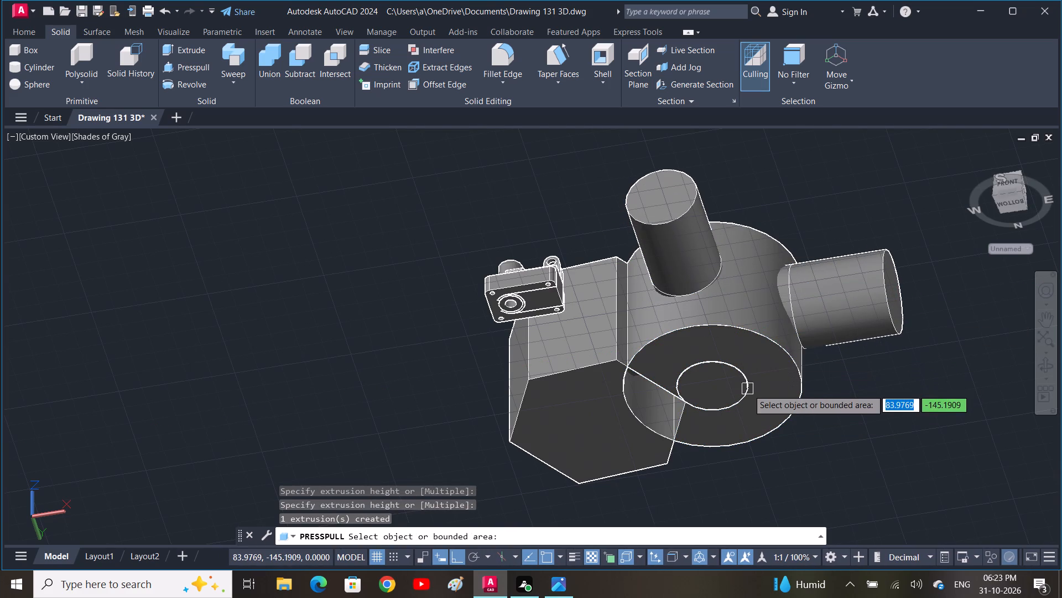
Presspull the hexagon overlap segment and the central circle downward, well below the hollow cylinder's underside.
left_click(657, 420)
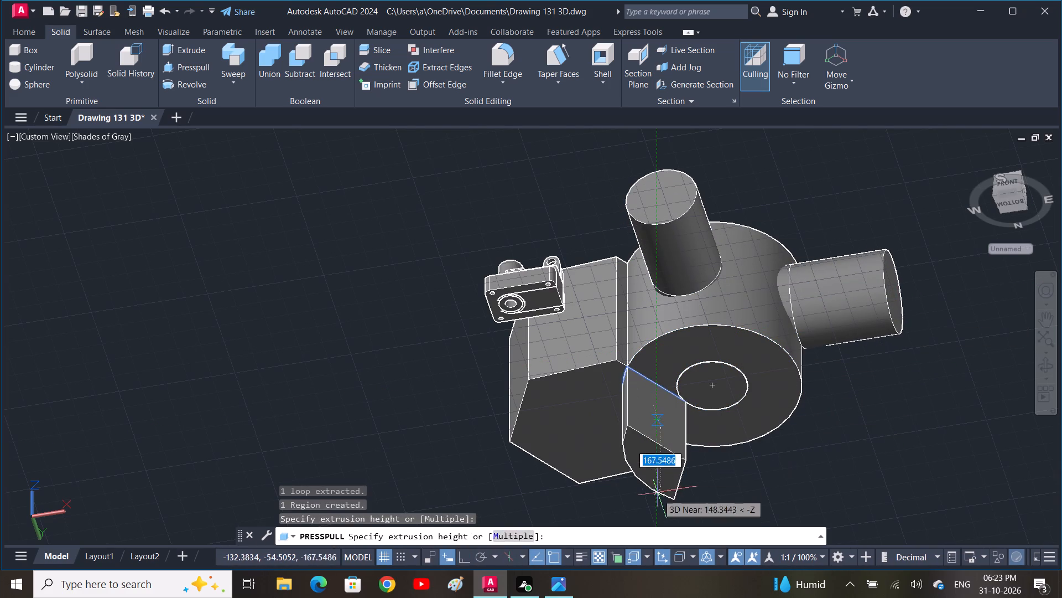
middle_click_drag(659, 514, 688, 357)
left_click(686, 395)
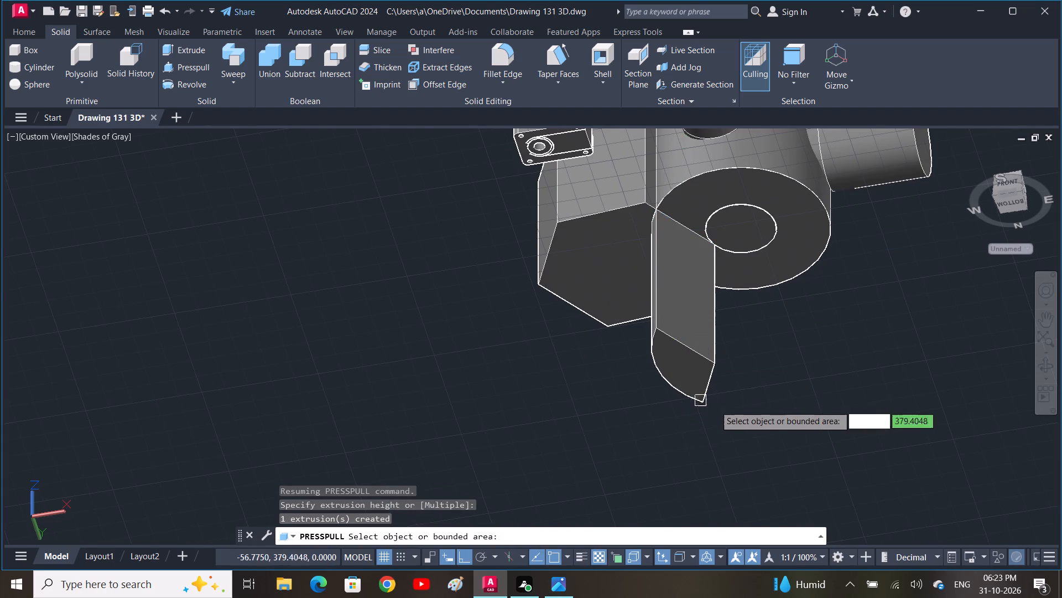
left_click(752, 240)
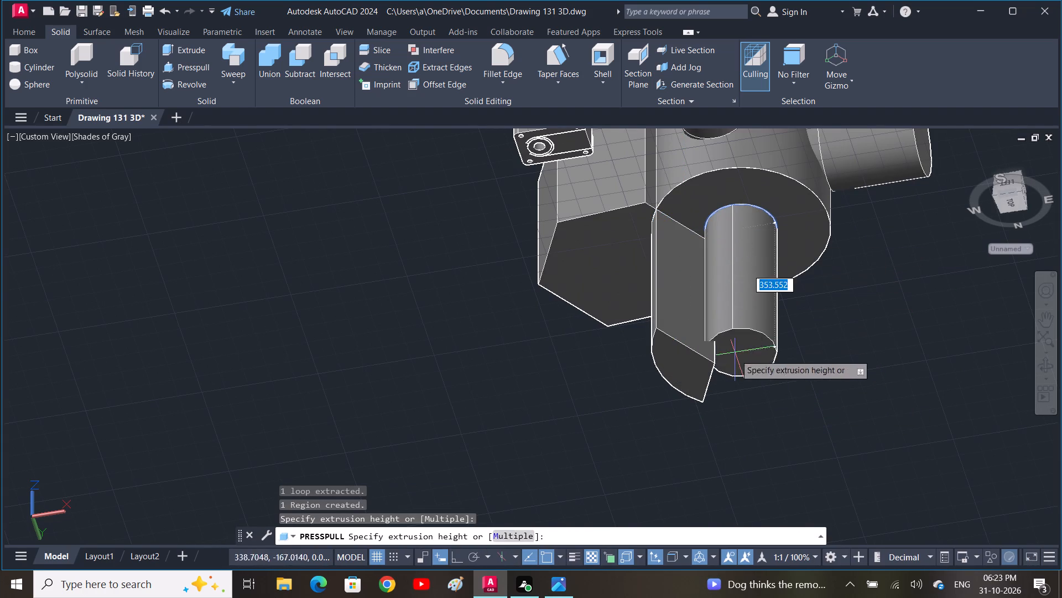
left_click(735, 368)
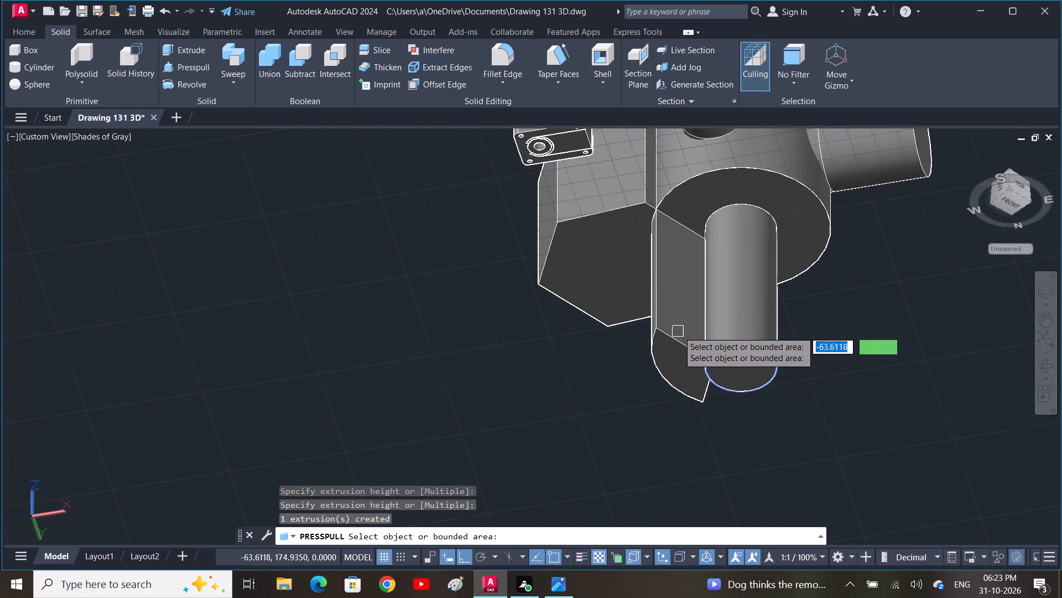
Presspull the flat side face of the downward segment outward, past the central round post.
left_click(681, 307)
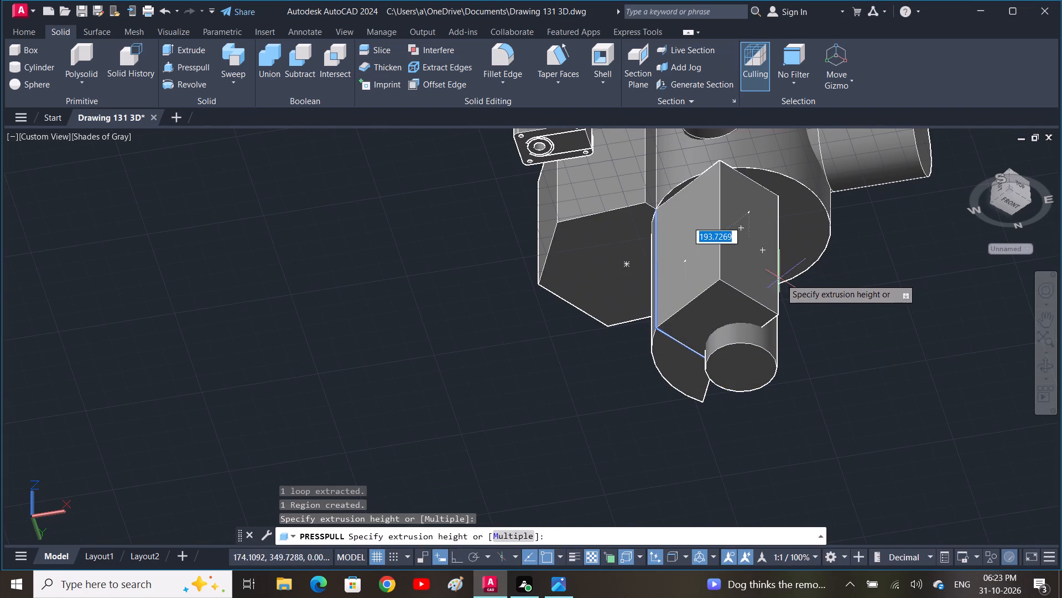
left_click(847, 290)
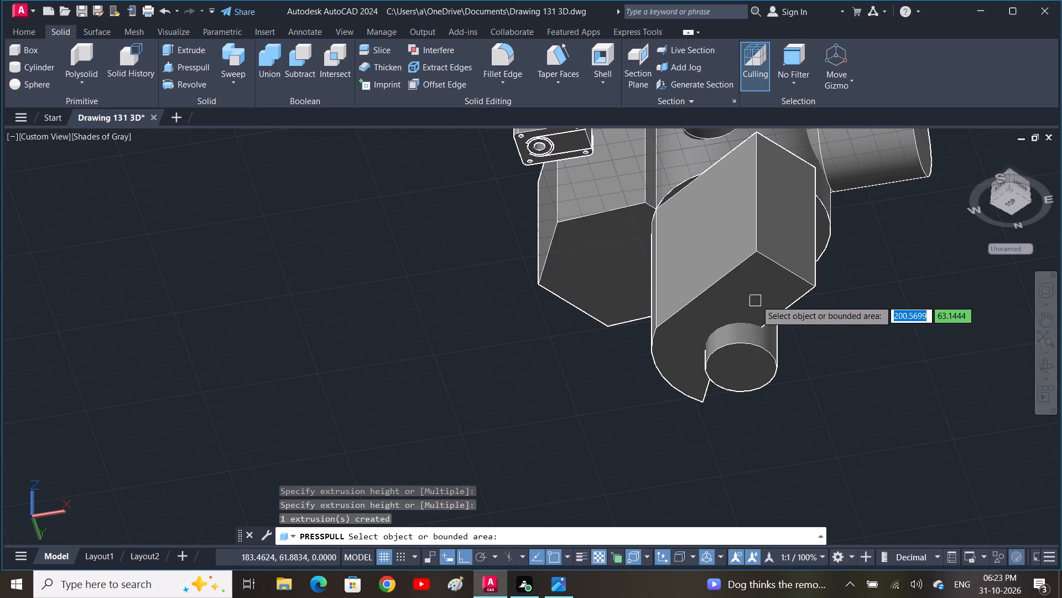
Presspull the bottom face of the widened lower block upward past the hollow cylinder, twice.
left_click(690, 387)
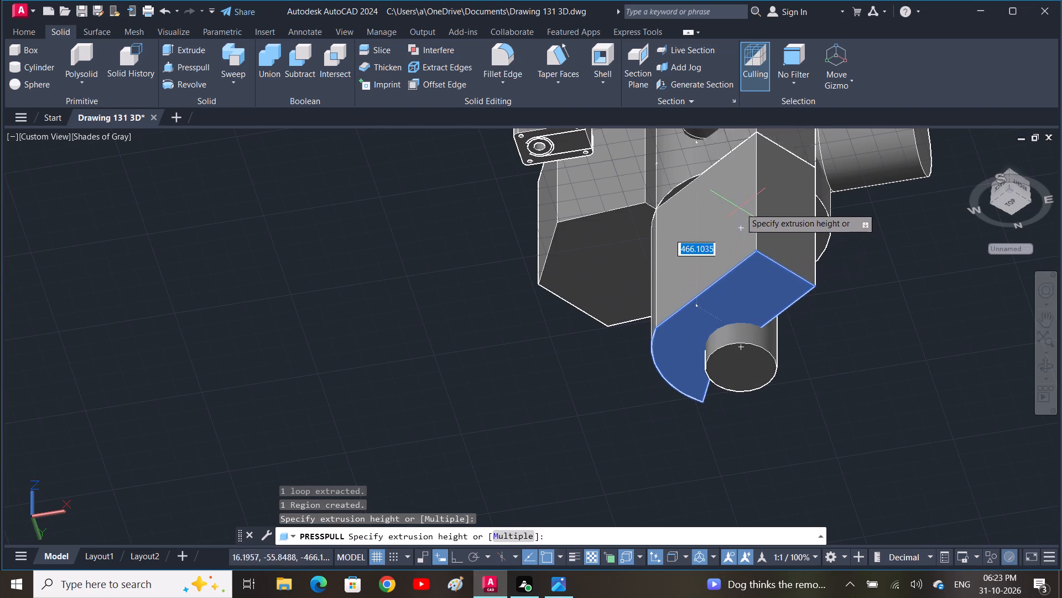
middle_click_drag(745, 207, 734, 413)
left_click(750, 240)
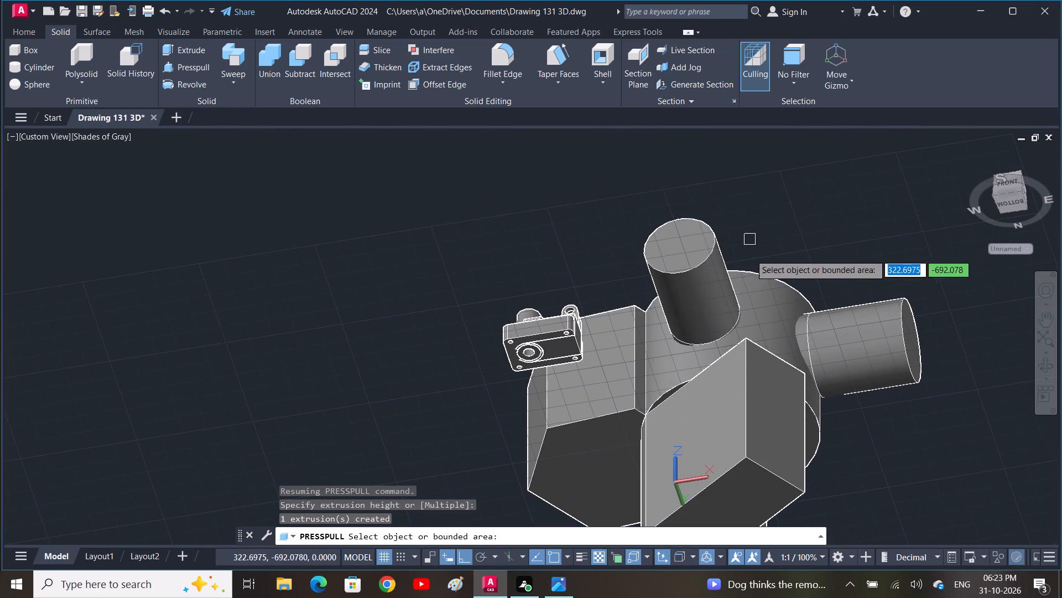
middle_click_drag(721, 460, 754, 303)
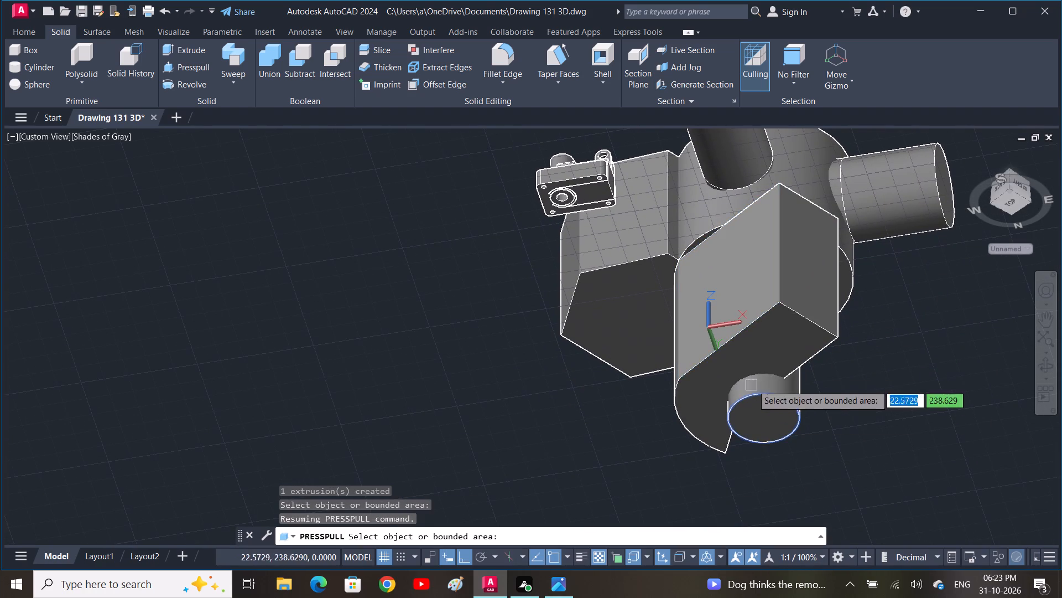
left_click(762, 364)
middle_click_drag(782, 193, 754, 334)
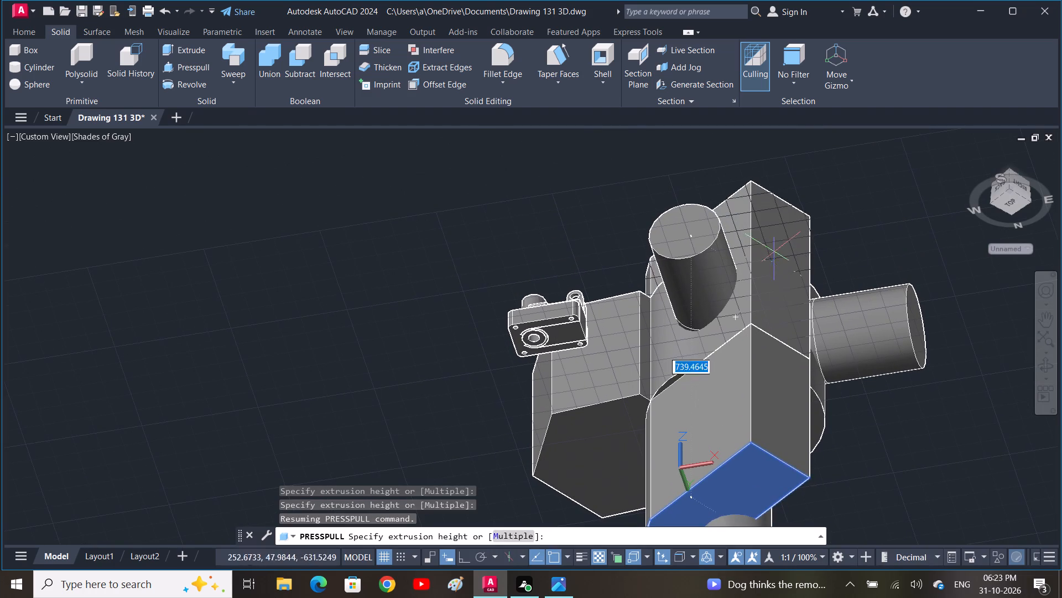
left_click(777, 242)
middle_click_drag(764, 405, 764, 345)
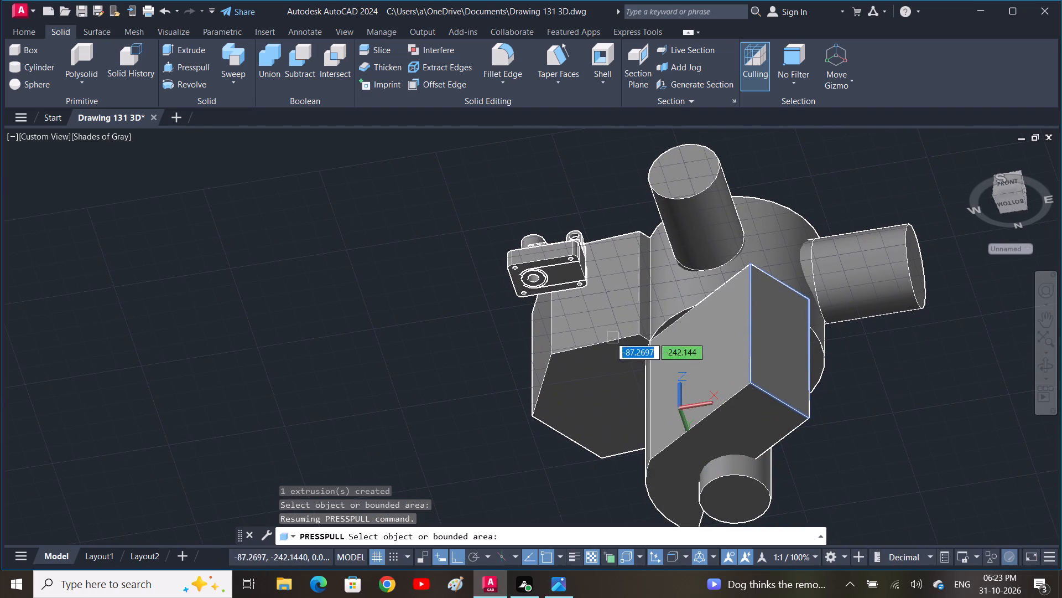
Presspull the bottom face of the hexagonal block beside the hollow cylinder downward, alongside the lower block.
left_click(600, 393)
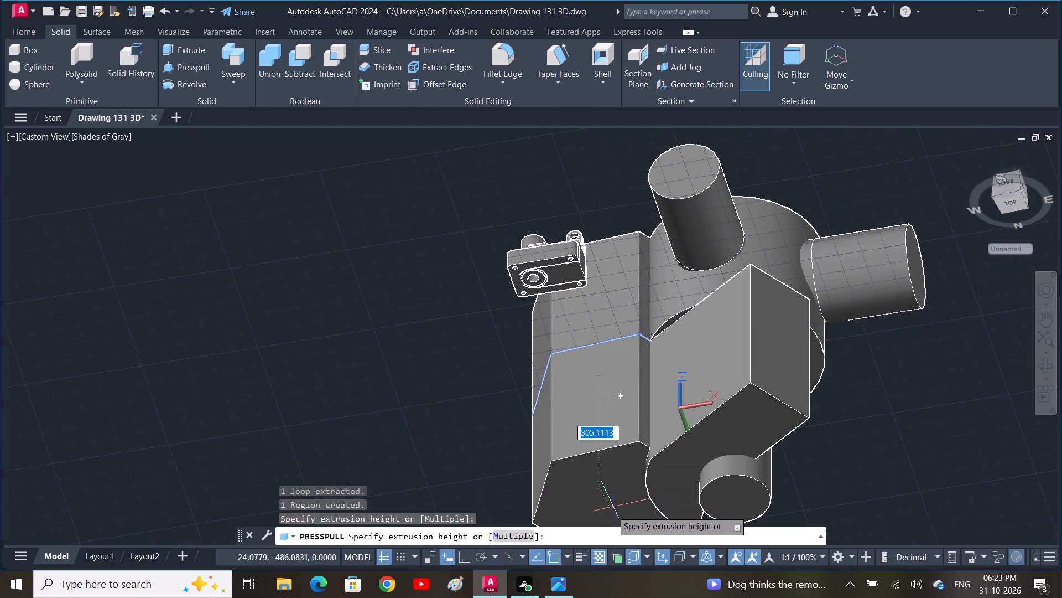
left_click(610, 523)
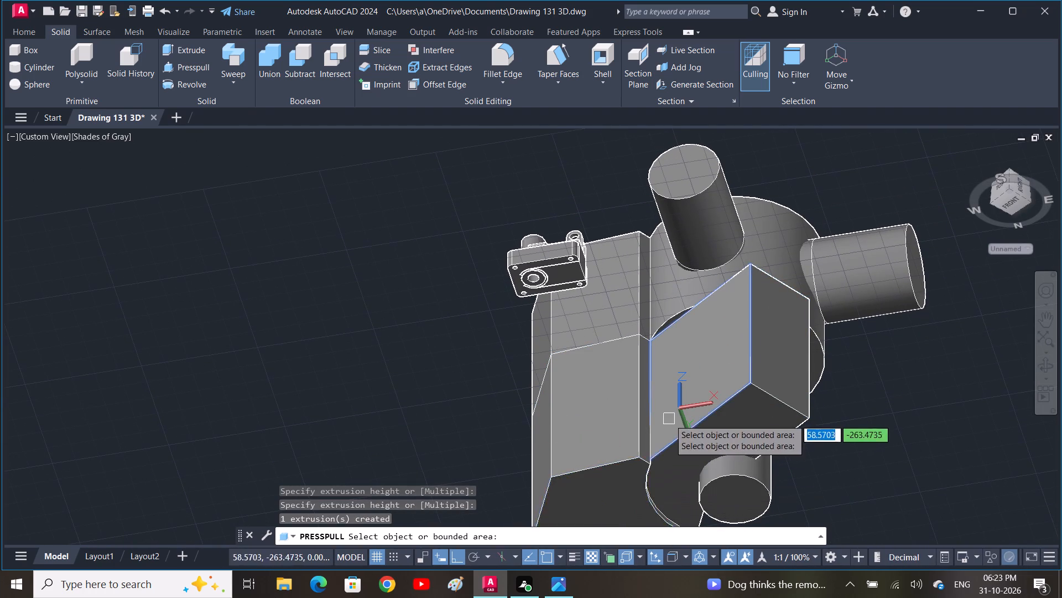
Presspull the two flat side faces of the lower block flanking the round post outward, past the post.
middle_click_drag(669, 419, 605, 415)
middle_click_drag(670, 409, 505, 440, "shift")
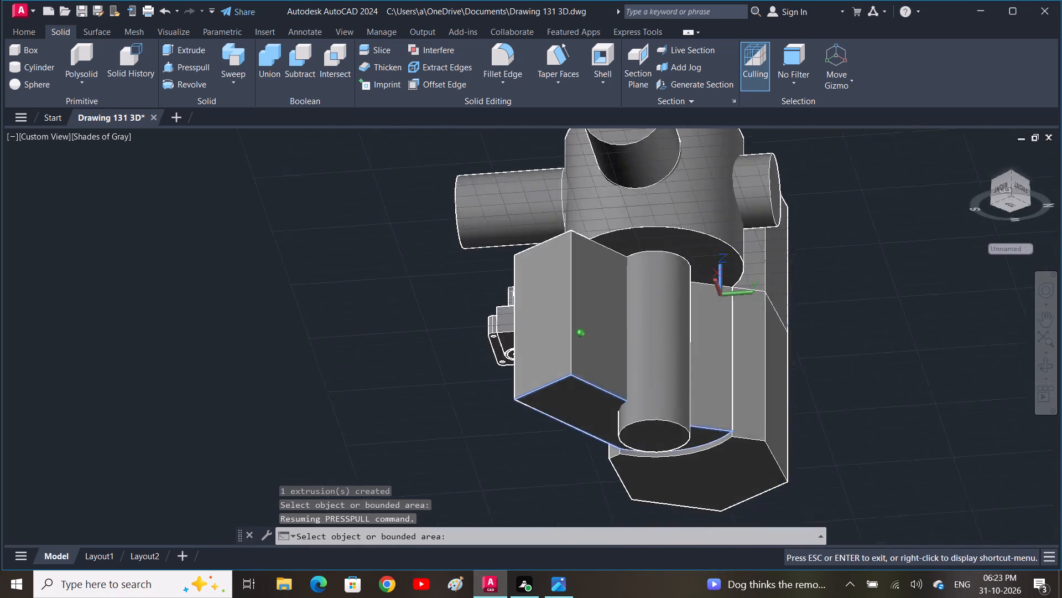
middle_click_drag(505, 440, 404, 462, "shift")
left_click(611, 371)
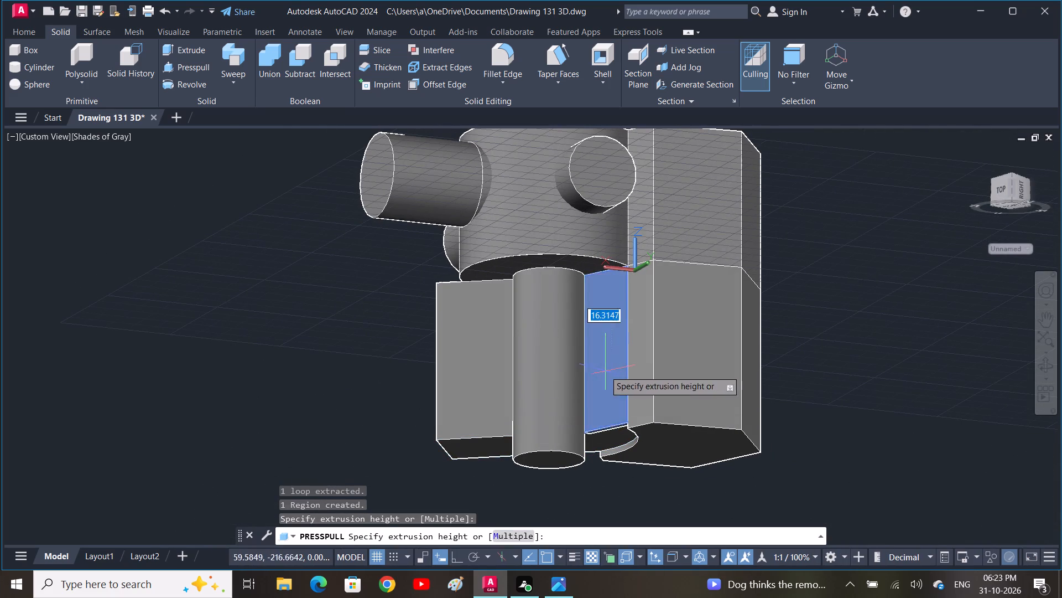
left_click(501, 367)
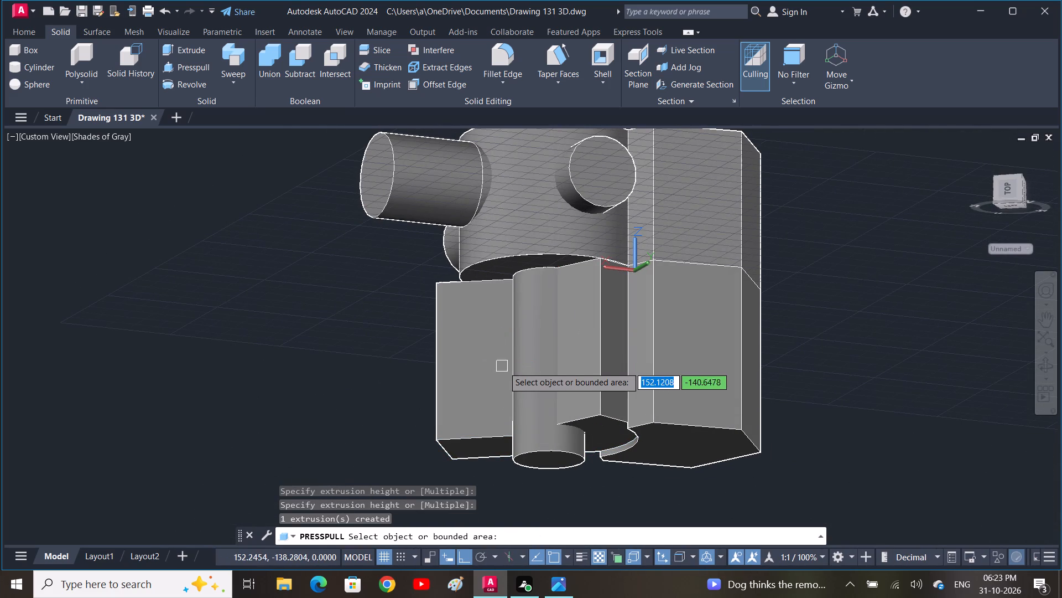
left_click(501, 361)
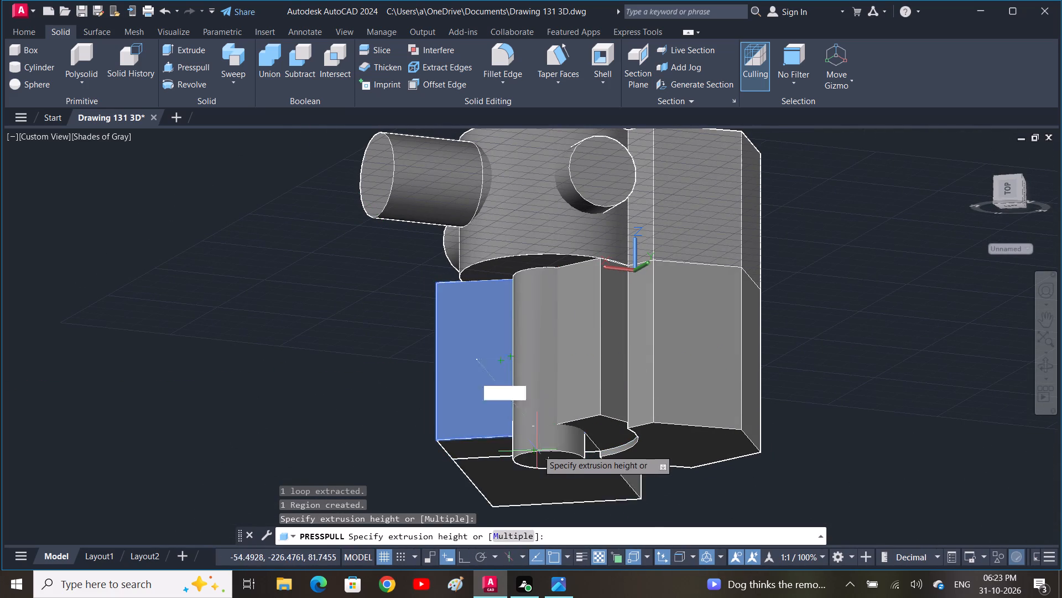
left_click(426, 363)
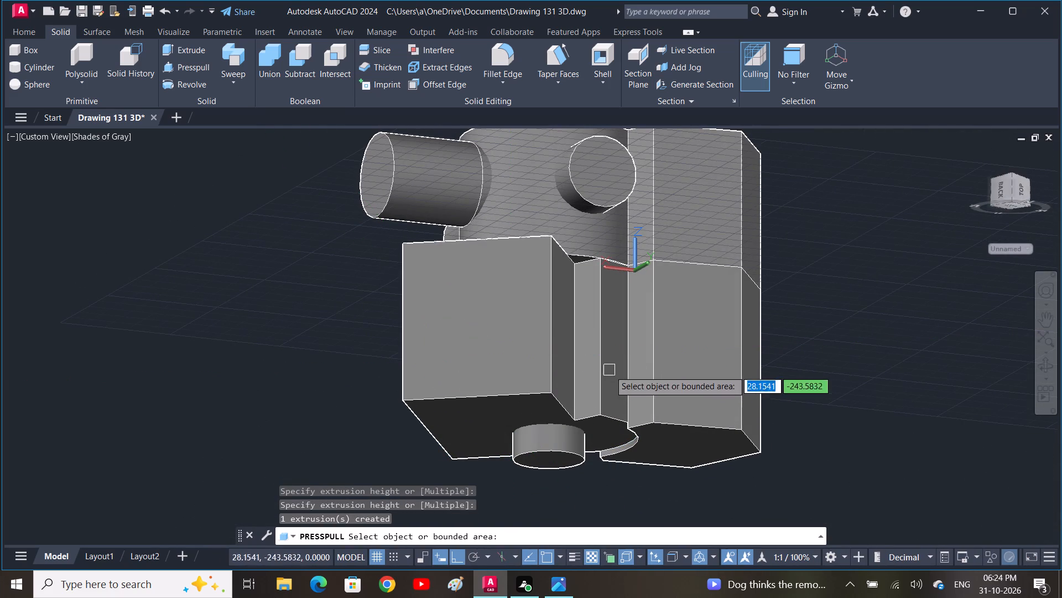
Presspull four more vertical side faces of the lower block outward into projecting arms of differing lengths.
left_click(590, 368)
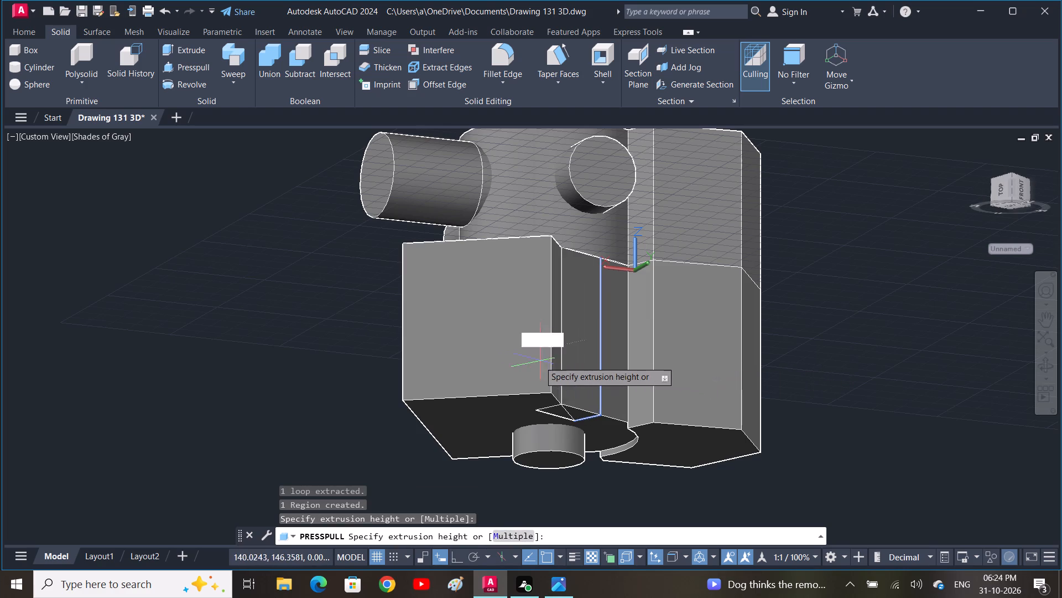
left_click(454, 356)
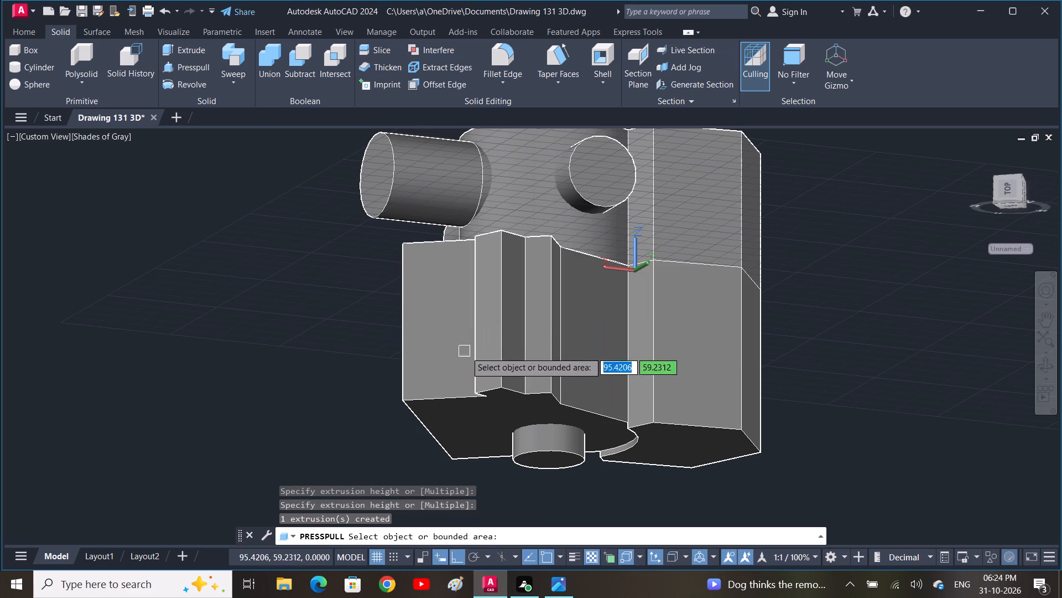
left_click(487, 337)
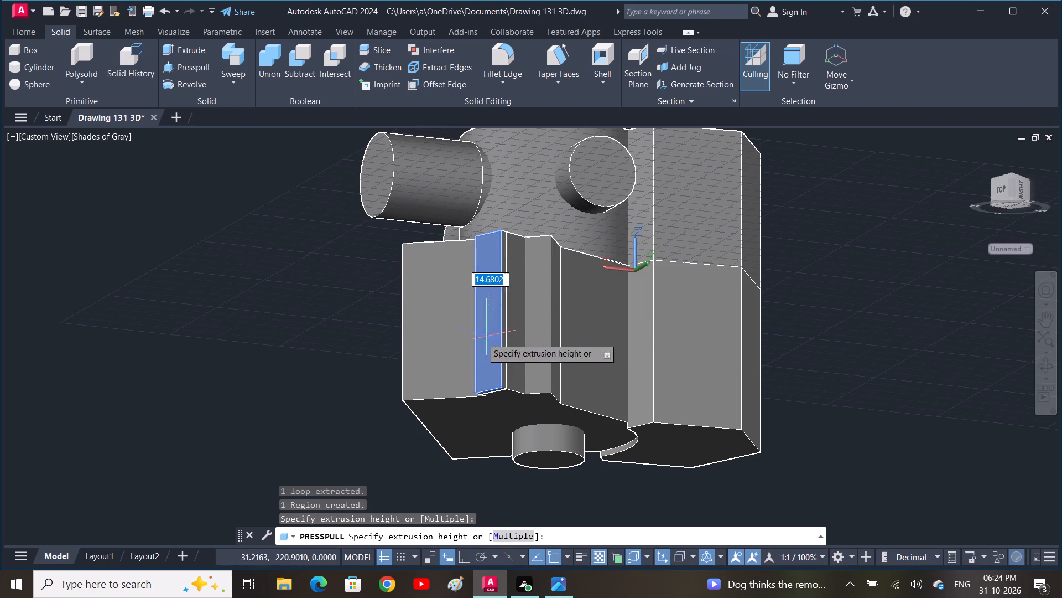
left_click(362, 343)
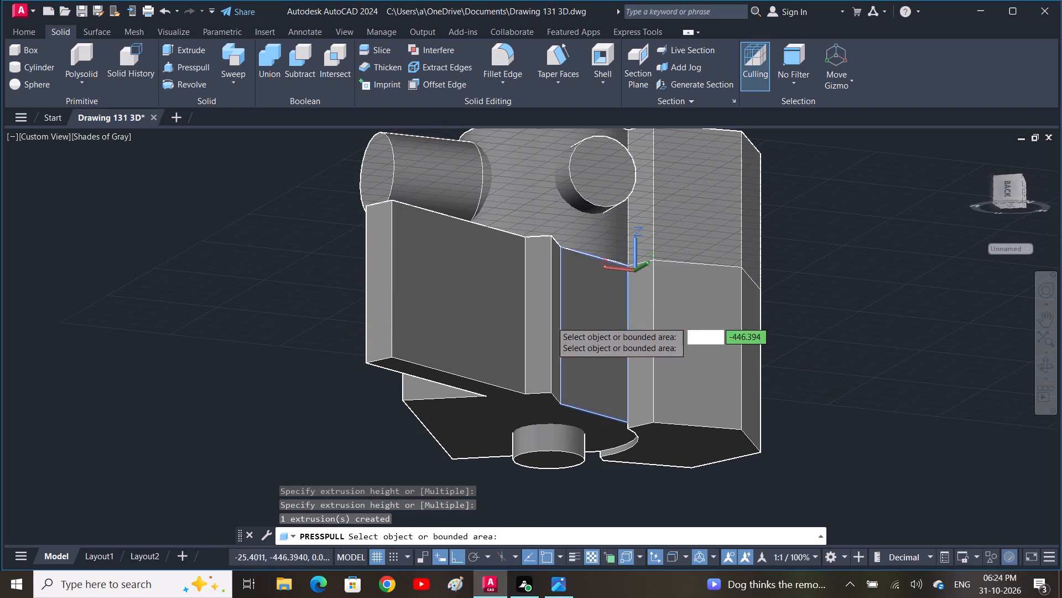
left_click(536, 324)
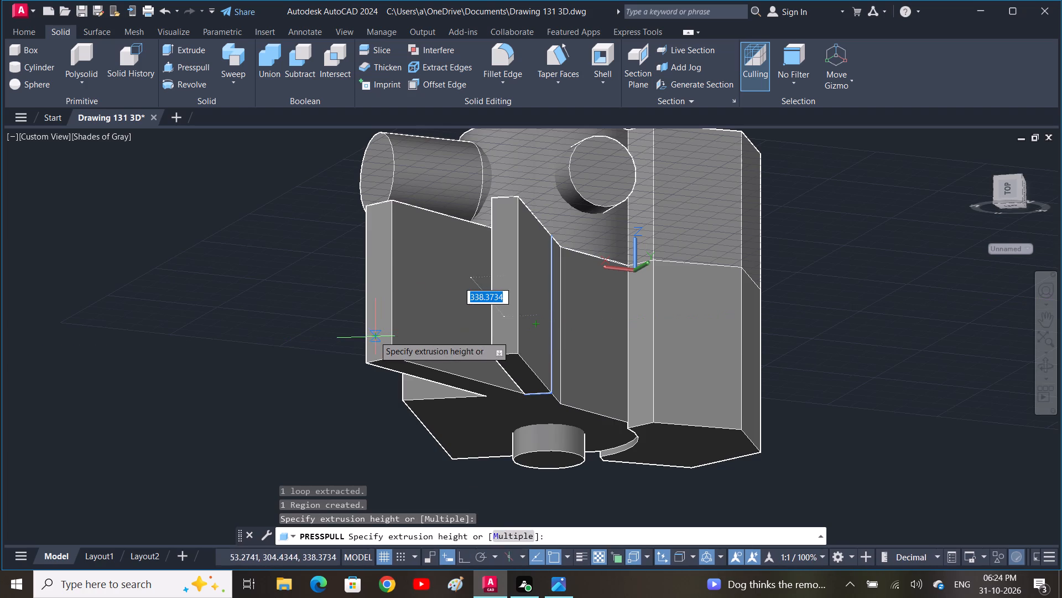
left_click(374, 336)
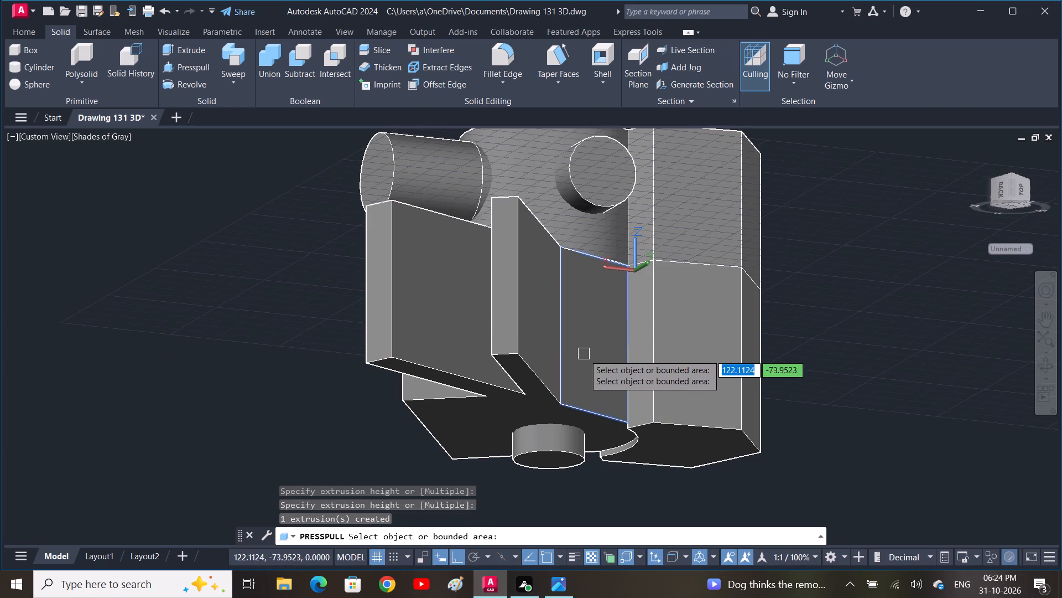
left_click(584, 354)
left_click(705, 292)
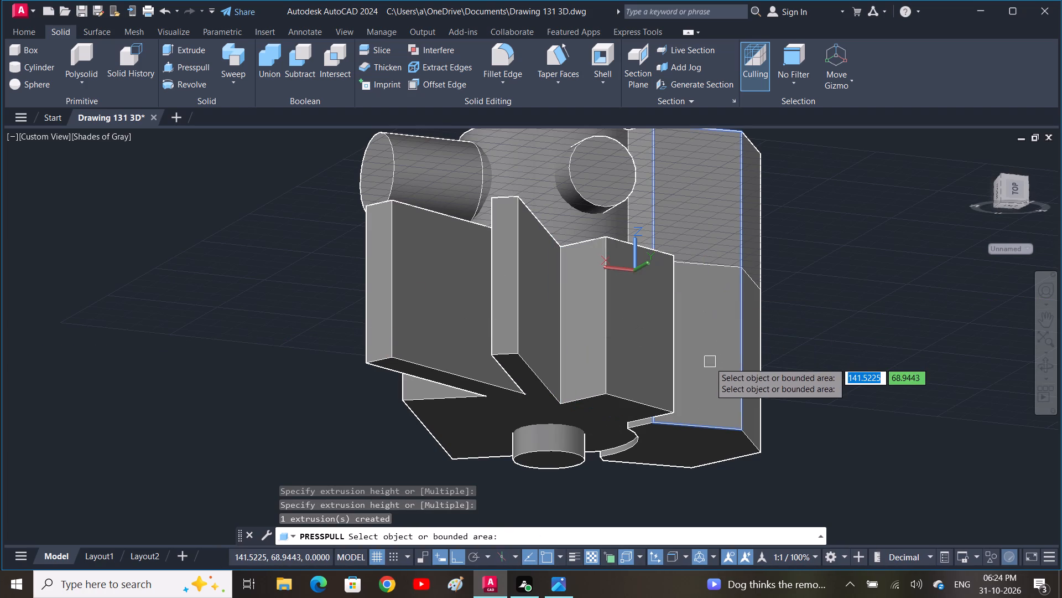
Presspull three vertical side faces of the tall hexagonal block outward, including the one behind the mounting bracket.
middle_click_drag(703, 362, 476, 357, "shift")
left_click(461, 367)
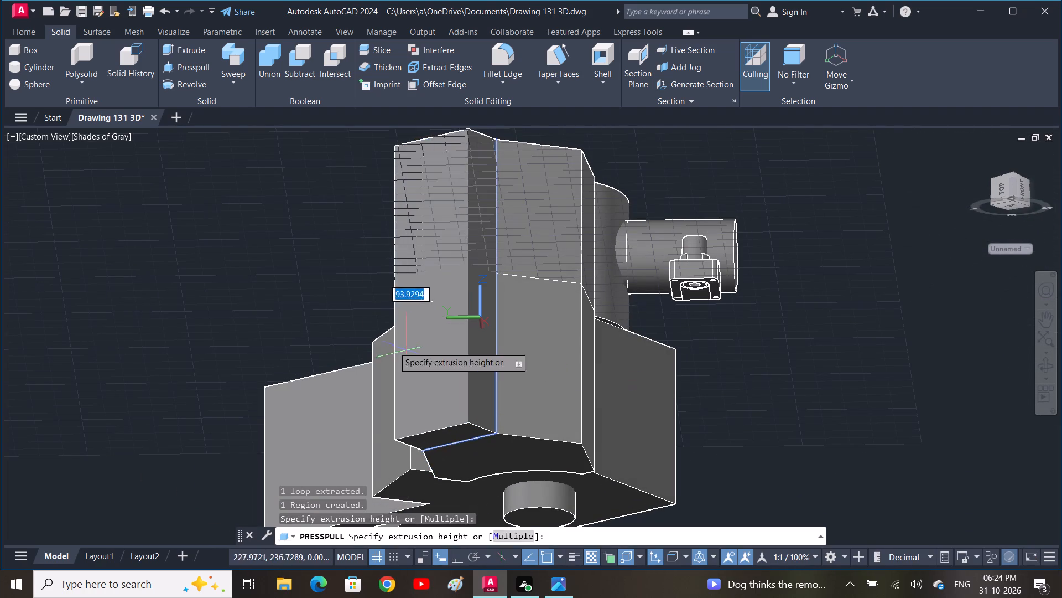
left_click(364, 340)
left_click(545, 381)
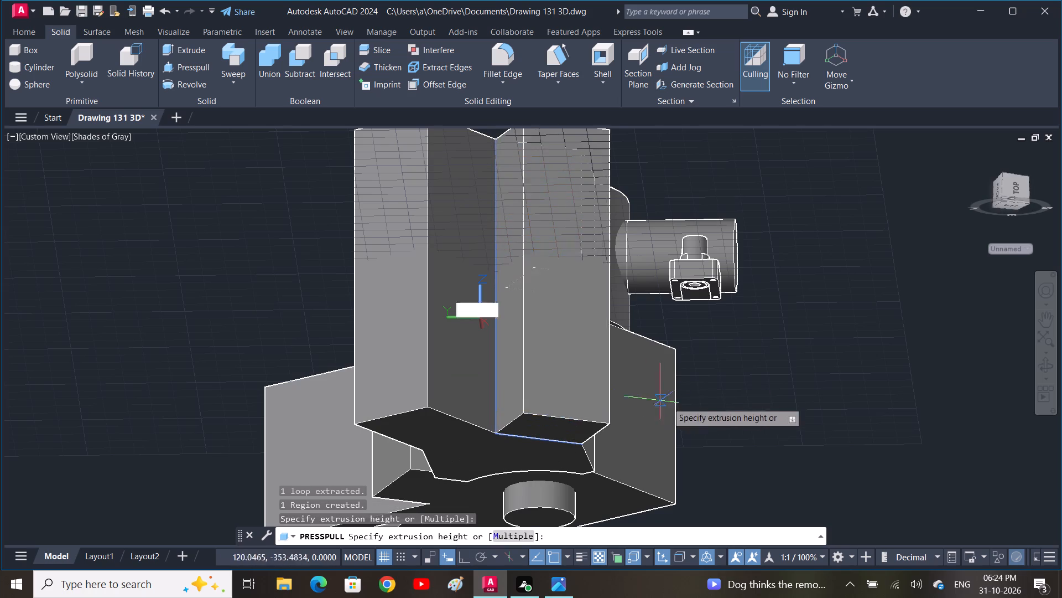
left_click(728, 409)
middle_click_drag(722, 411, 611, 410, "shift")
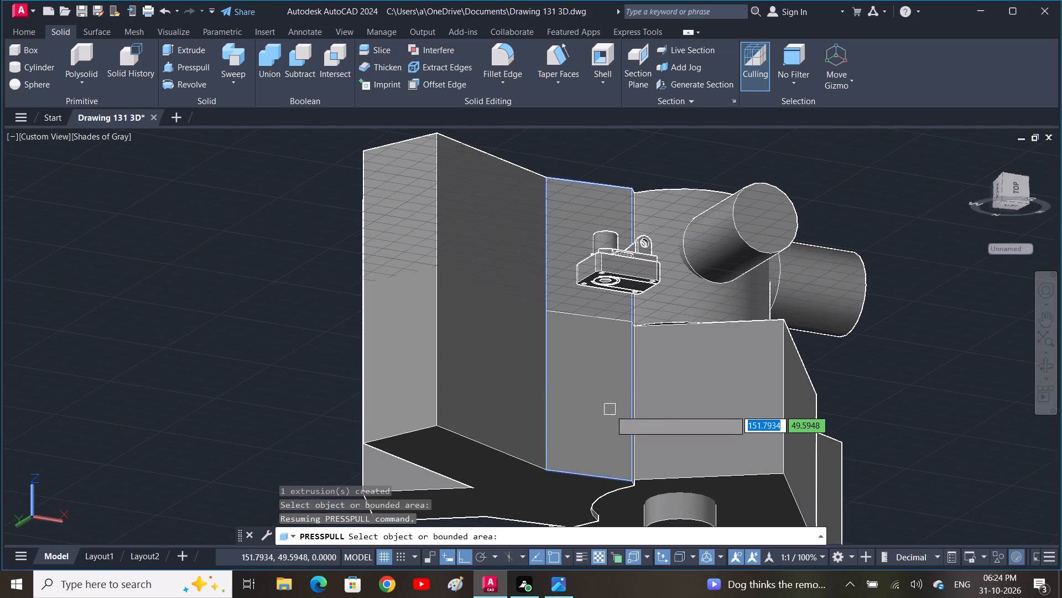
left_click(611, 408)
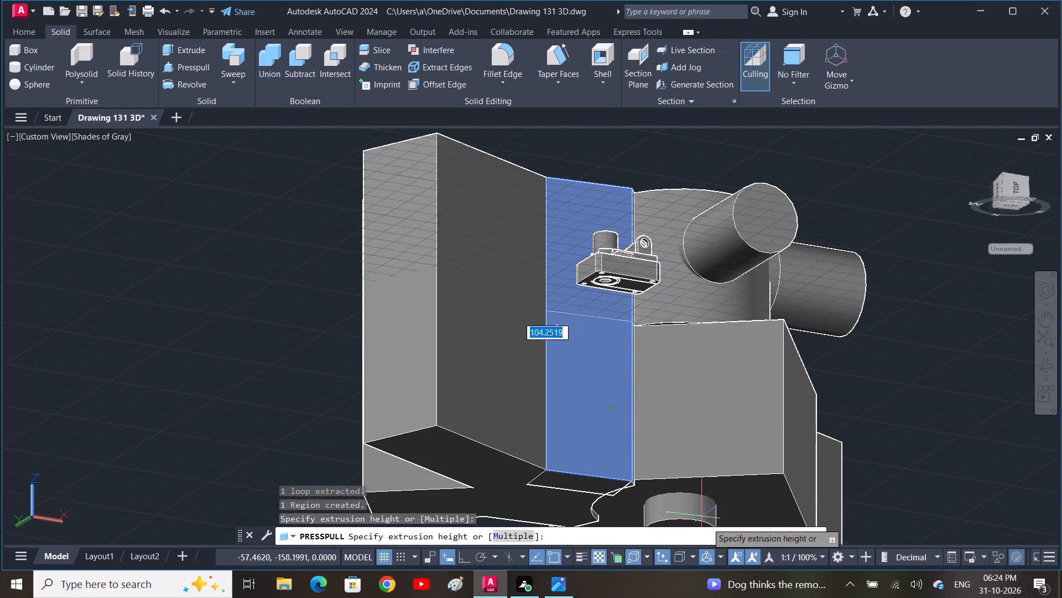
left_click(743, 391)
Presspull the lower block's broad side face nearest the mounting bracket outward, beneath the round side bosses.
left_click(740, 394)
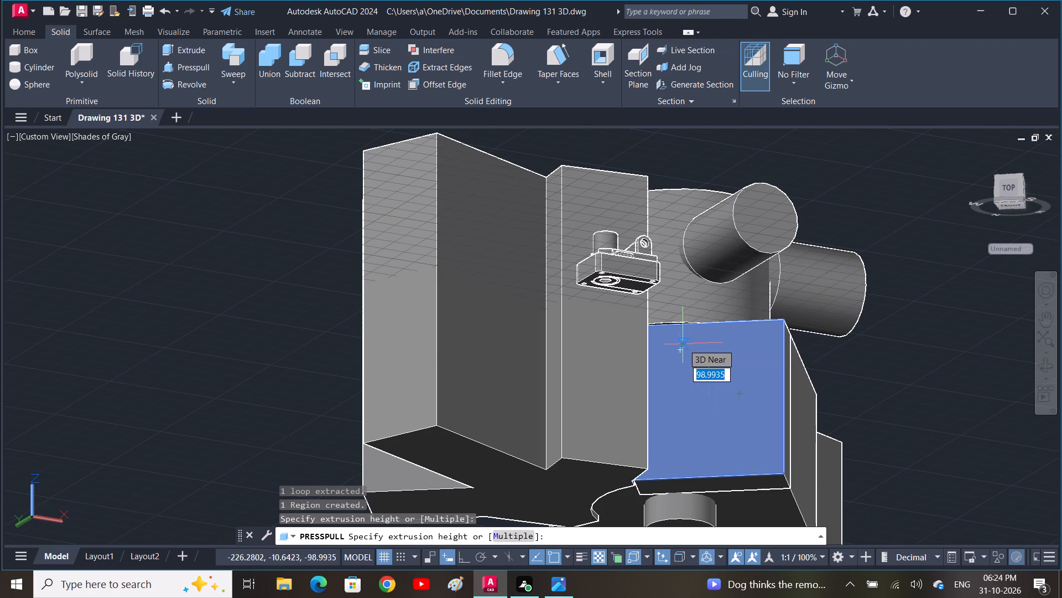
middle_click_drag(634, 348, 513, 367, "shift")
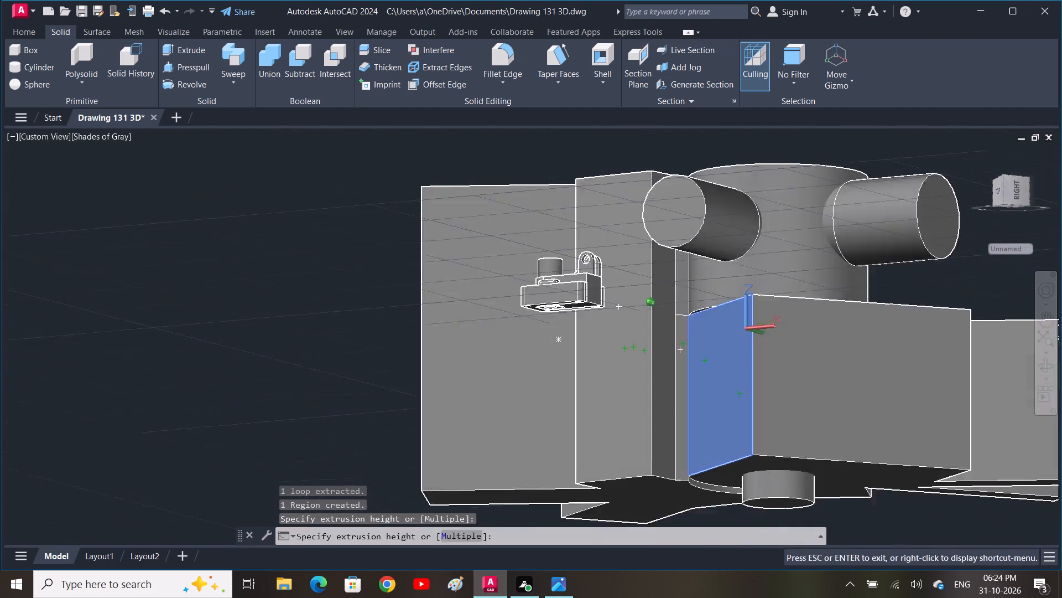
middle_click_drag(513, 367, 481, 367, "shift")
left_click(615, 386)
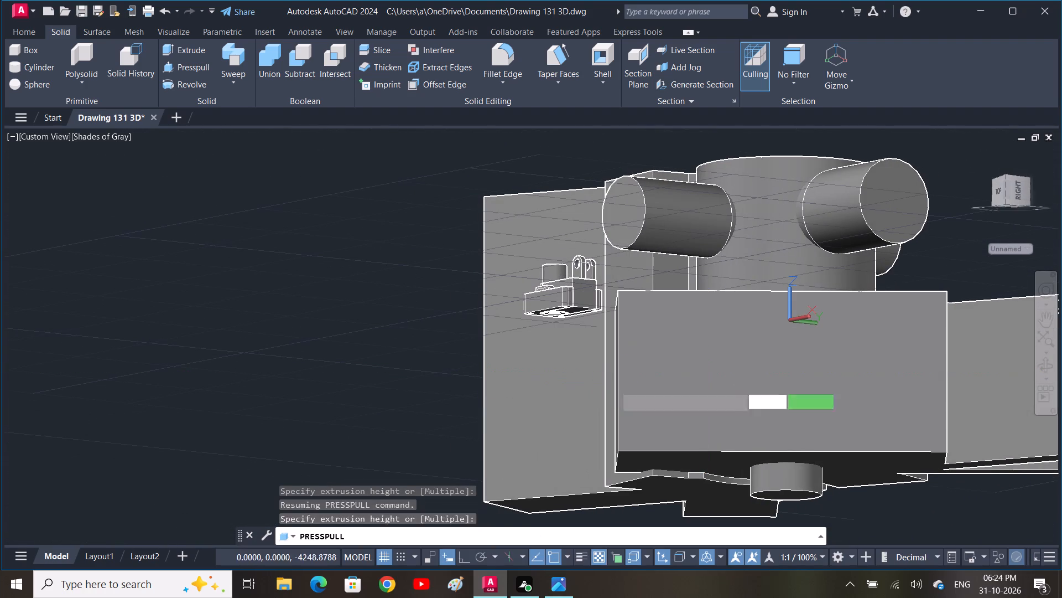
left_click(757, 259)
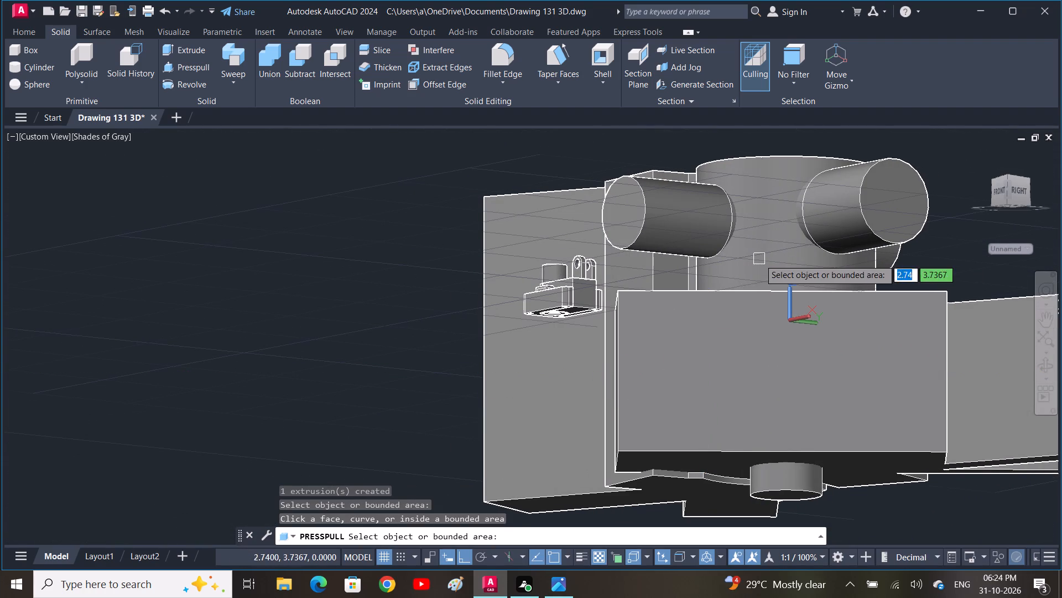
Presspull the notched ring-shaped top face of the hollow cylinder upward into a tall column above the side bosses.
middle_click_drag(756, 265, 753, 271)
middle_click_drag(753, 269, 708, 453, "shift")
scroll(752, 275, "down", 1, "shift")
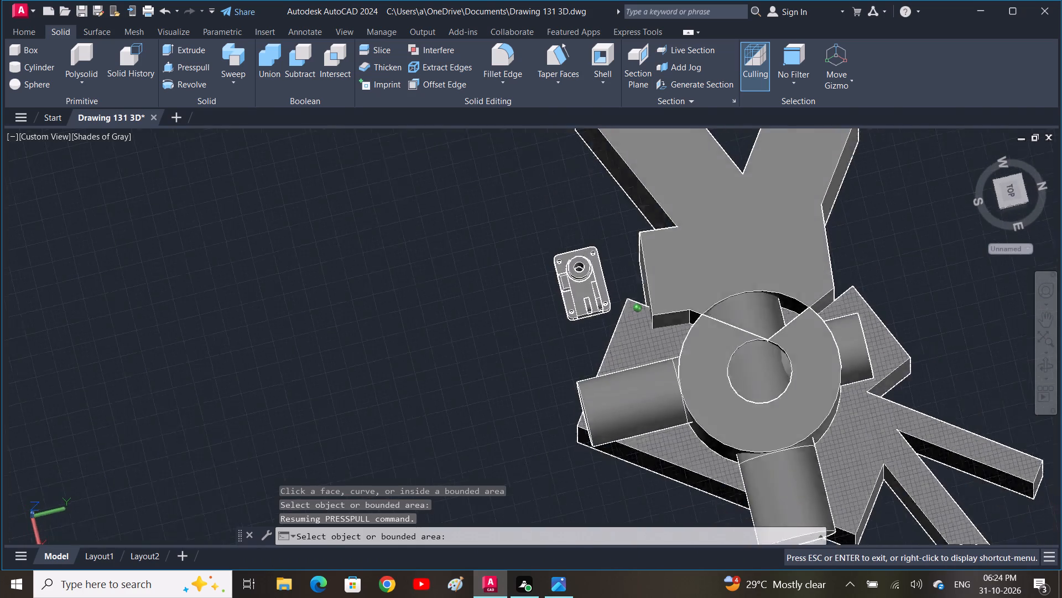
middle_click_drag(708, 453, 700, 487, "shift")
middle_click_drag(777, 400, 792, 344)
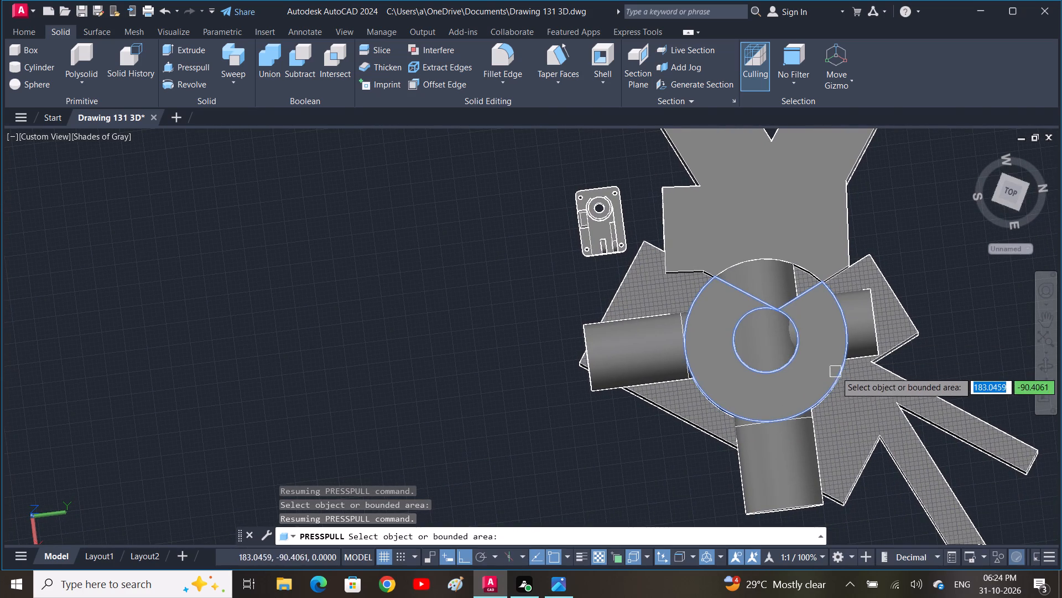
left_click(833, 368)
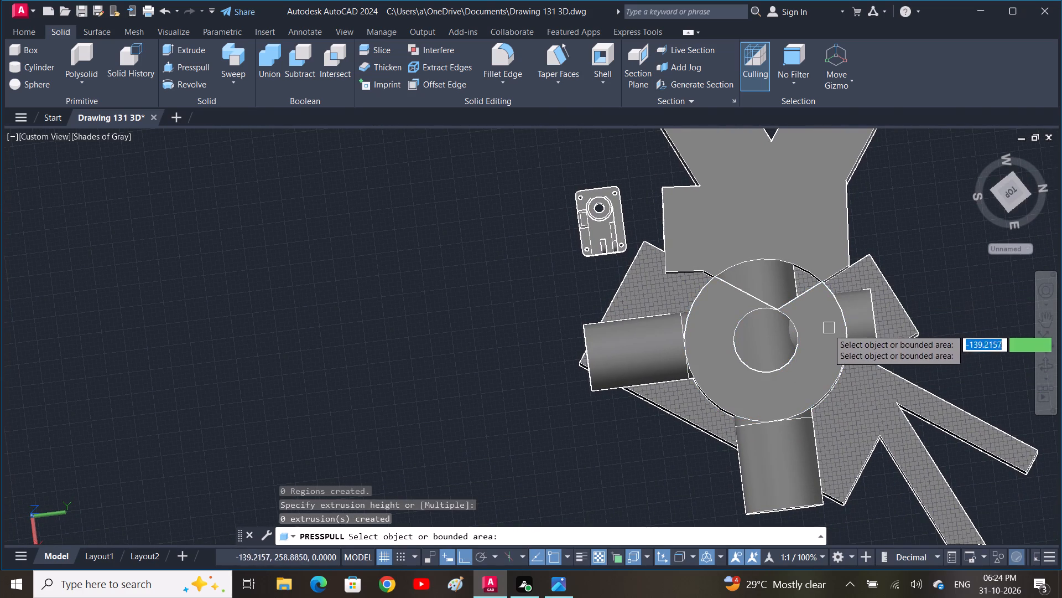
left_click(823, 330)
left_click(842, 243)
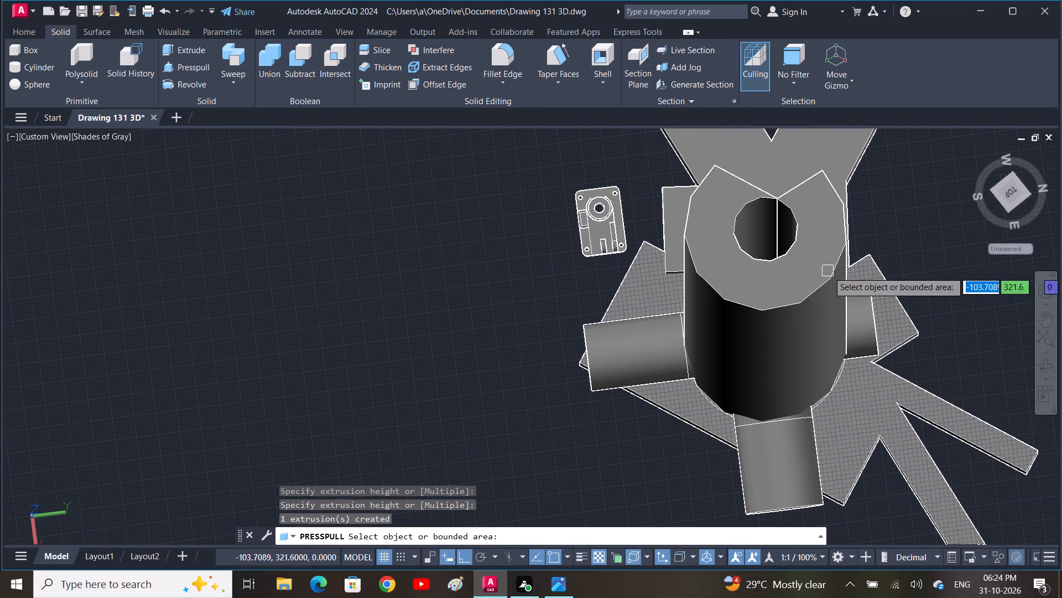
middle_click_drag(779, 362, 772, 321, "shift")
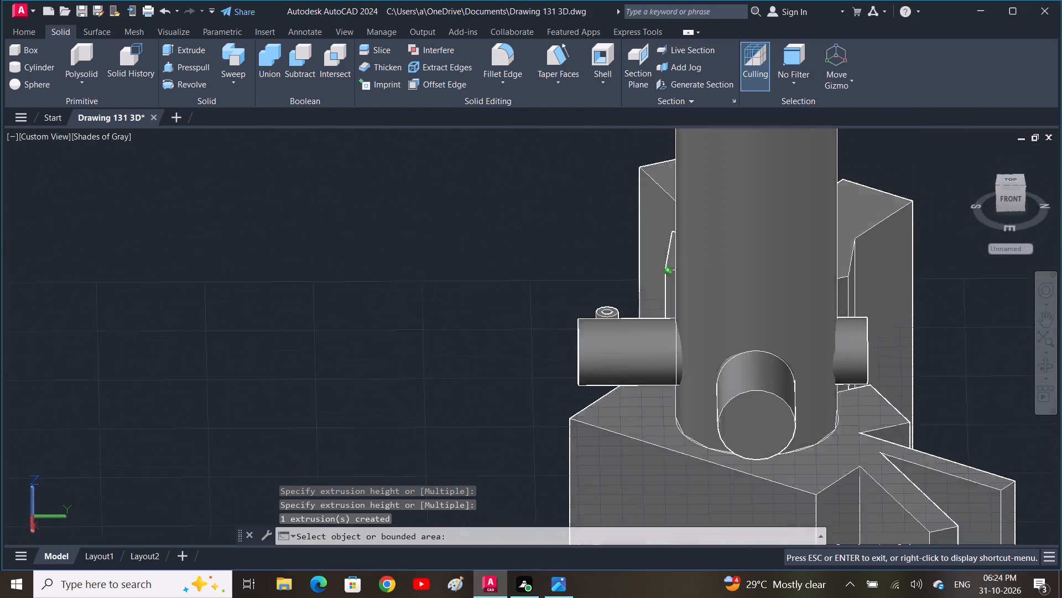
middle_click_drag(772, 321, 805, 281, "shift")
scroll(805, 283, "down", 2)
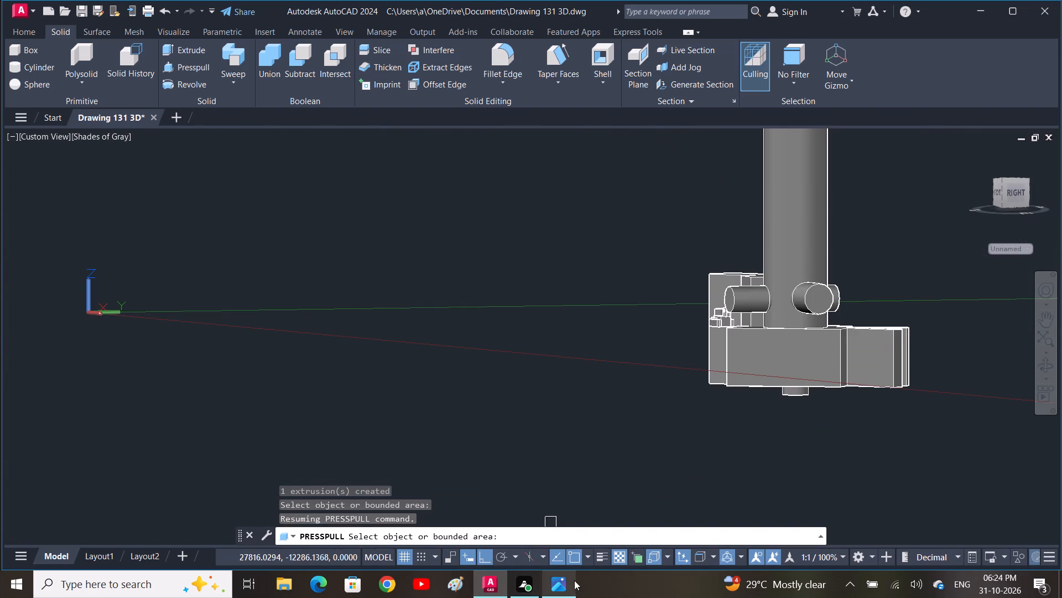
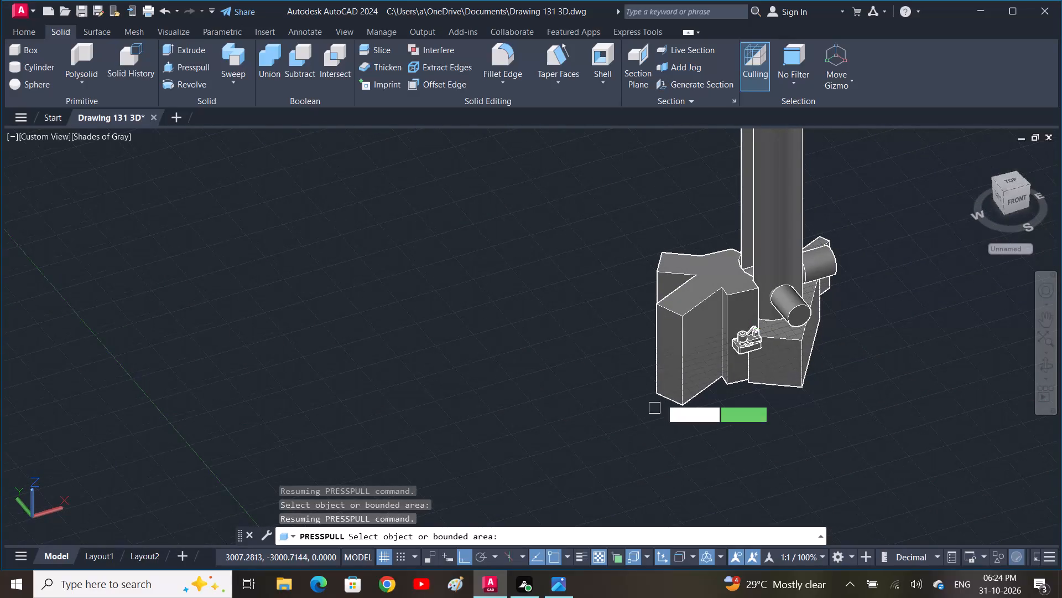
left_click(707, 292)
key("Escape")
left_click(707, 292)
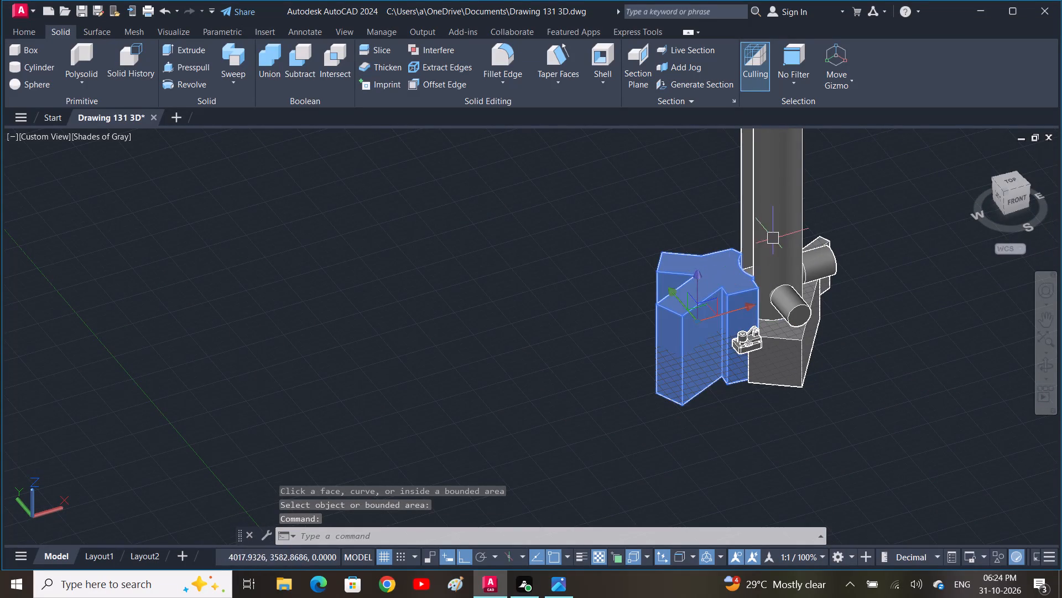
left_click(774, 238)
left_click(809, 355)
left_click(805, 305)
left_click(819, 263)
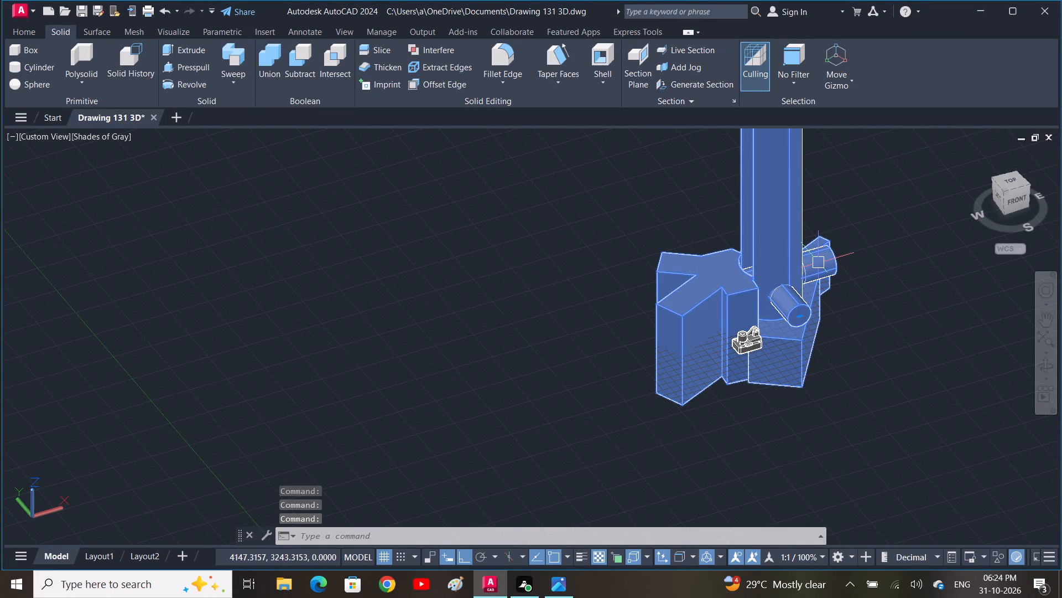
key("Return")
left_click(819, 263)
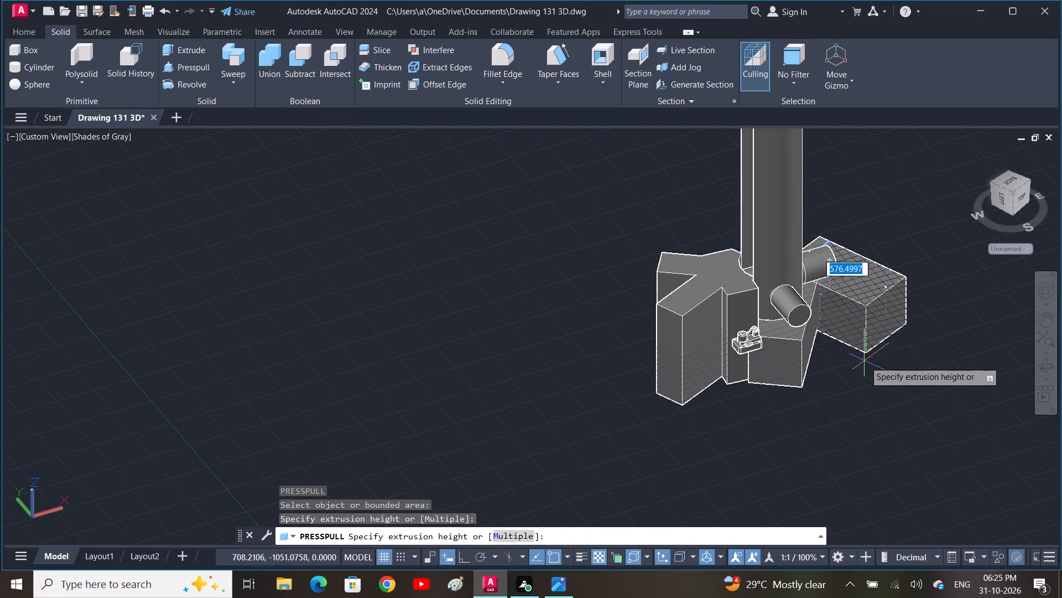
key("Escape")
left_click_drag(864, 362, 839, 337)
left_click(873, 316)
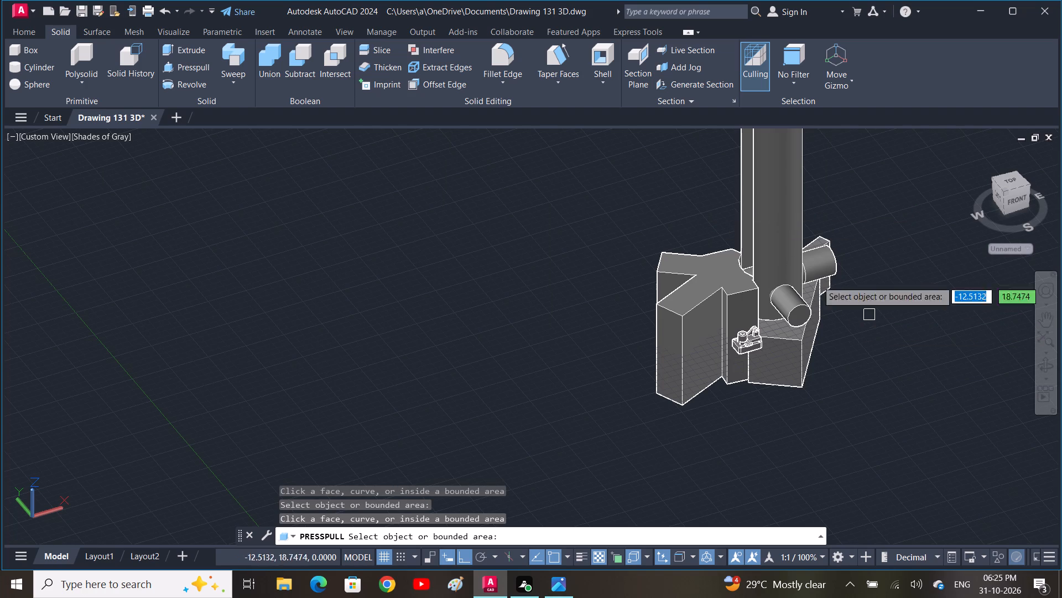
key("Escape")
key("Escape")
Delete the tall column with its cylinders and base block, the star-shaped solid and the hexagon outline around the small bracket model.
left_click(869, 329)
left_click(774, 256)
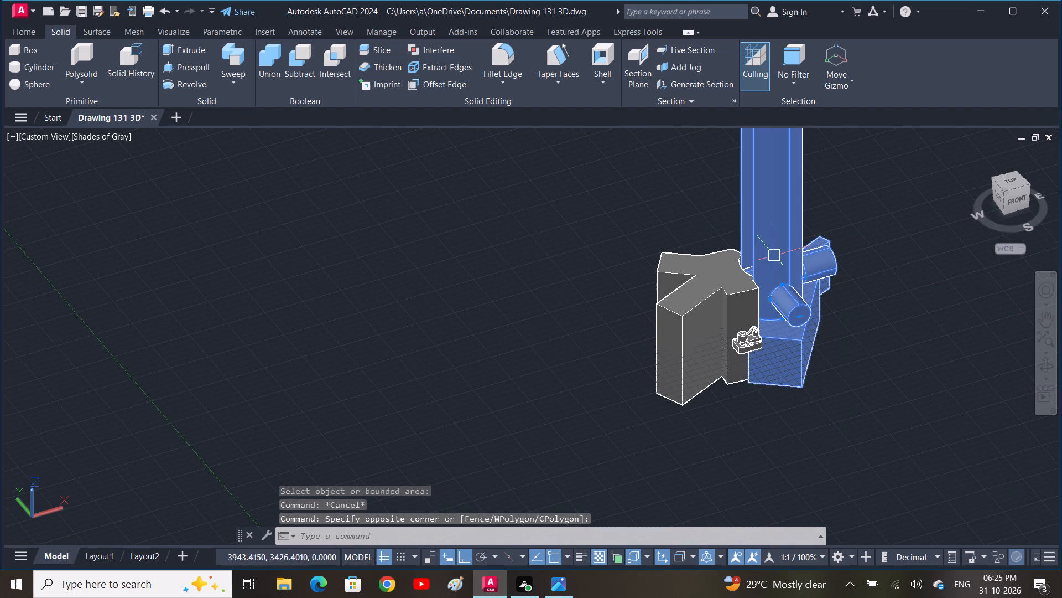
key("Delete")
left_click(751, 290)
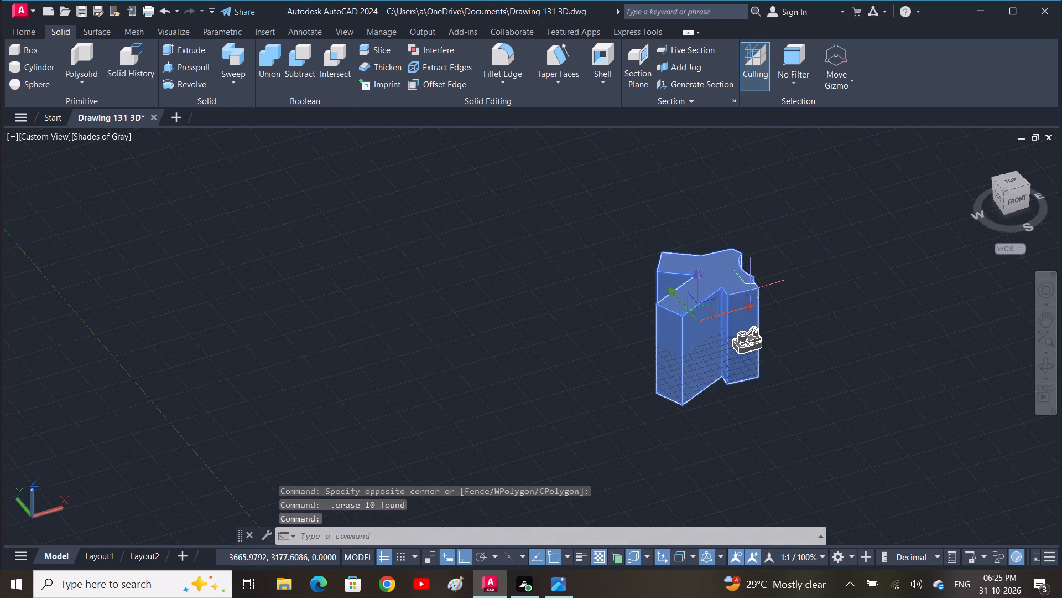
key("Delete")
left_click(762, 314)
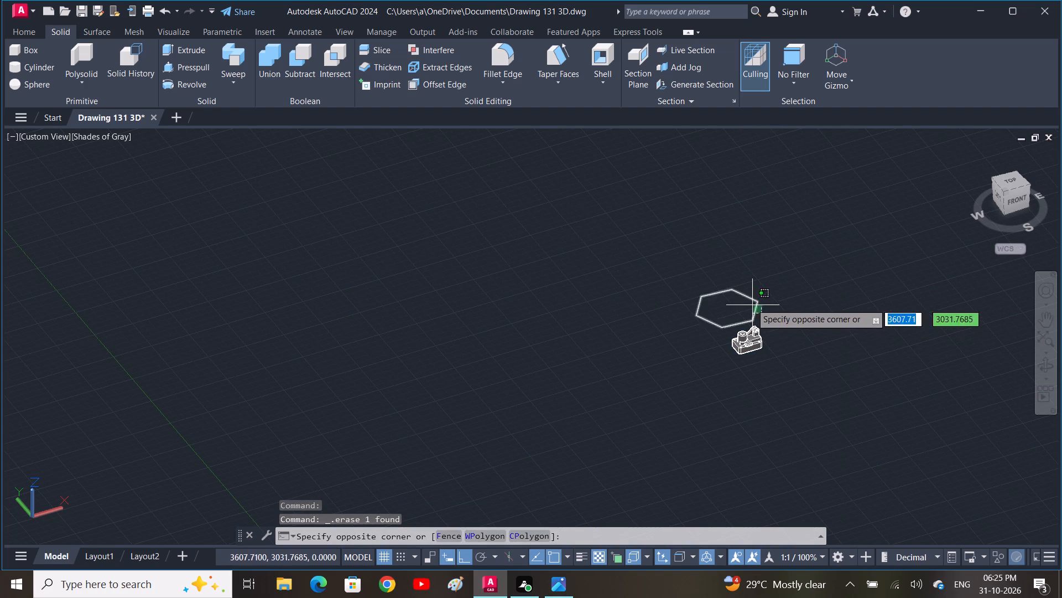
left_click(750, 303)
key("Delete")
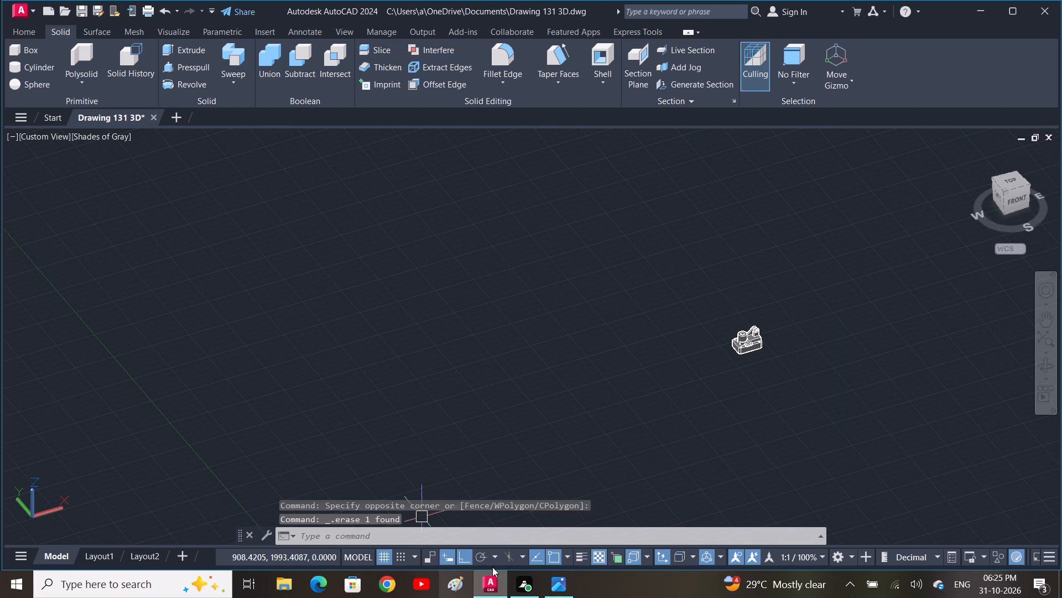